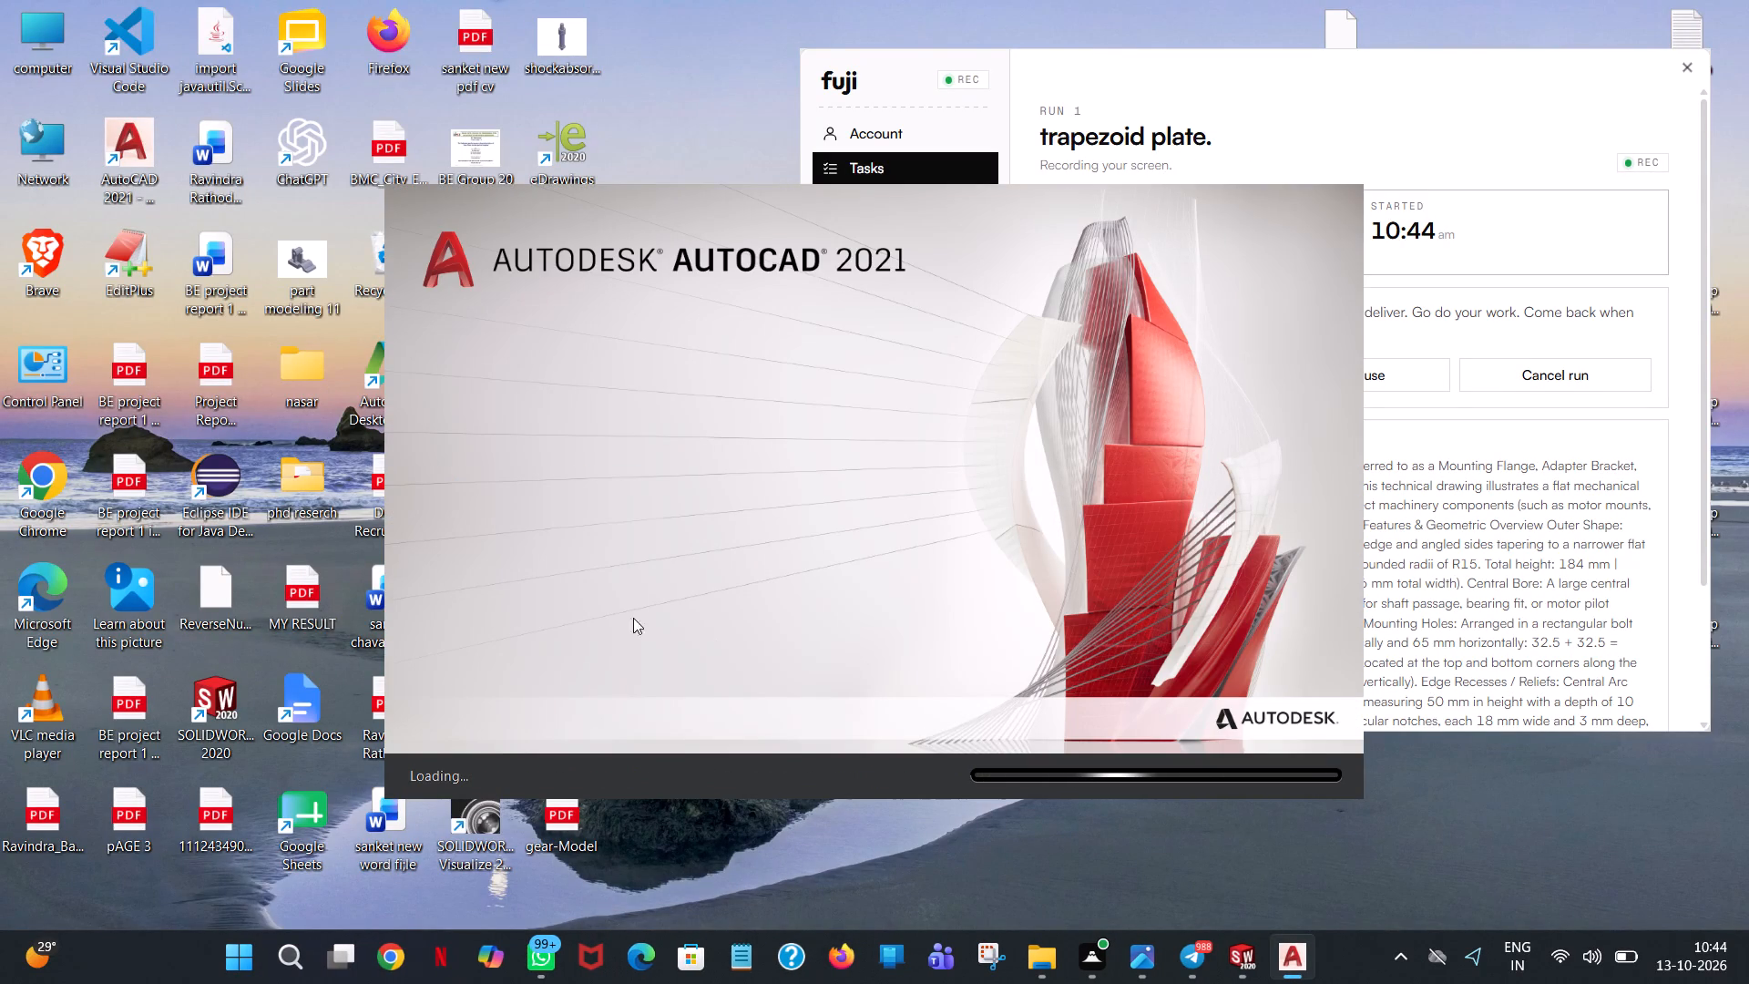
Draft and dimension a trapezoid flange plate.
Start a new blank drawing.
left_click_drag(766, 208, 993, 271)
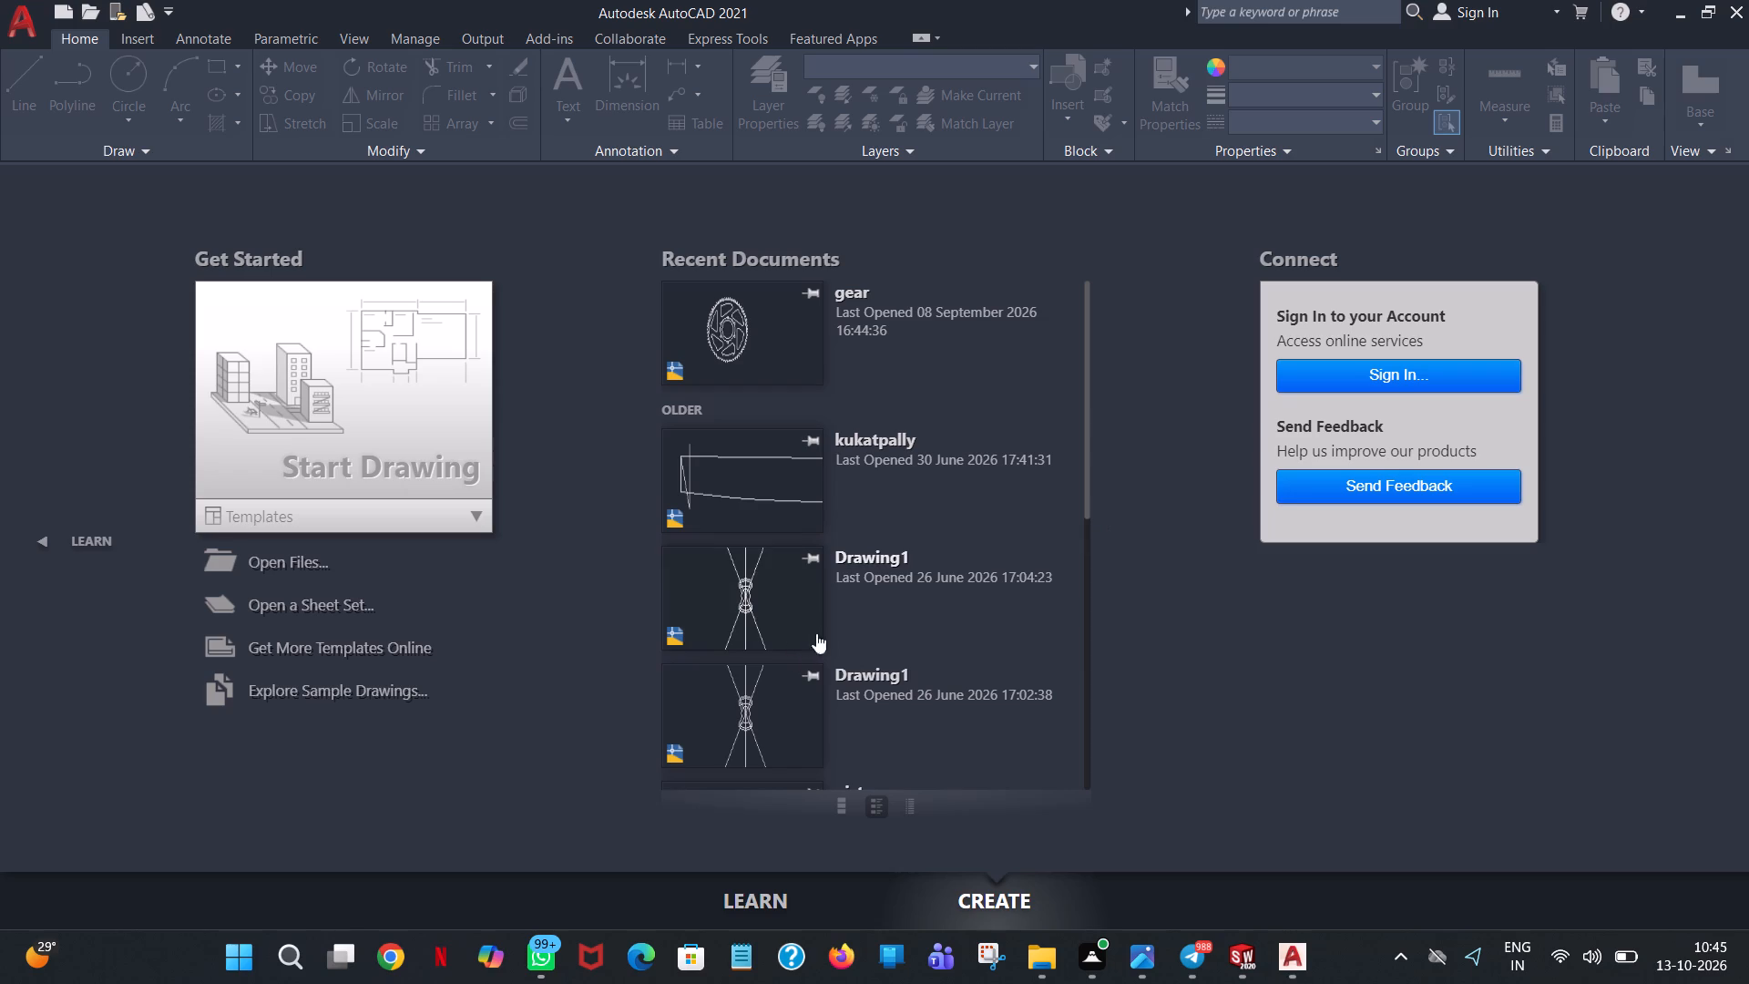
double_click(332, 399)
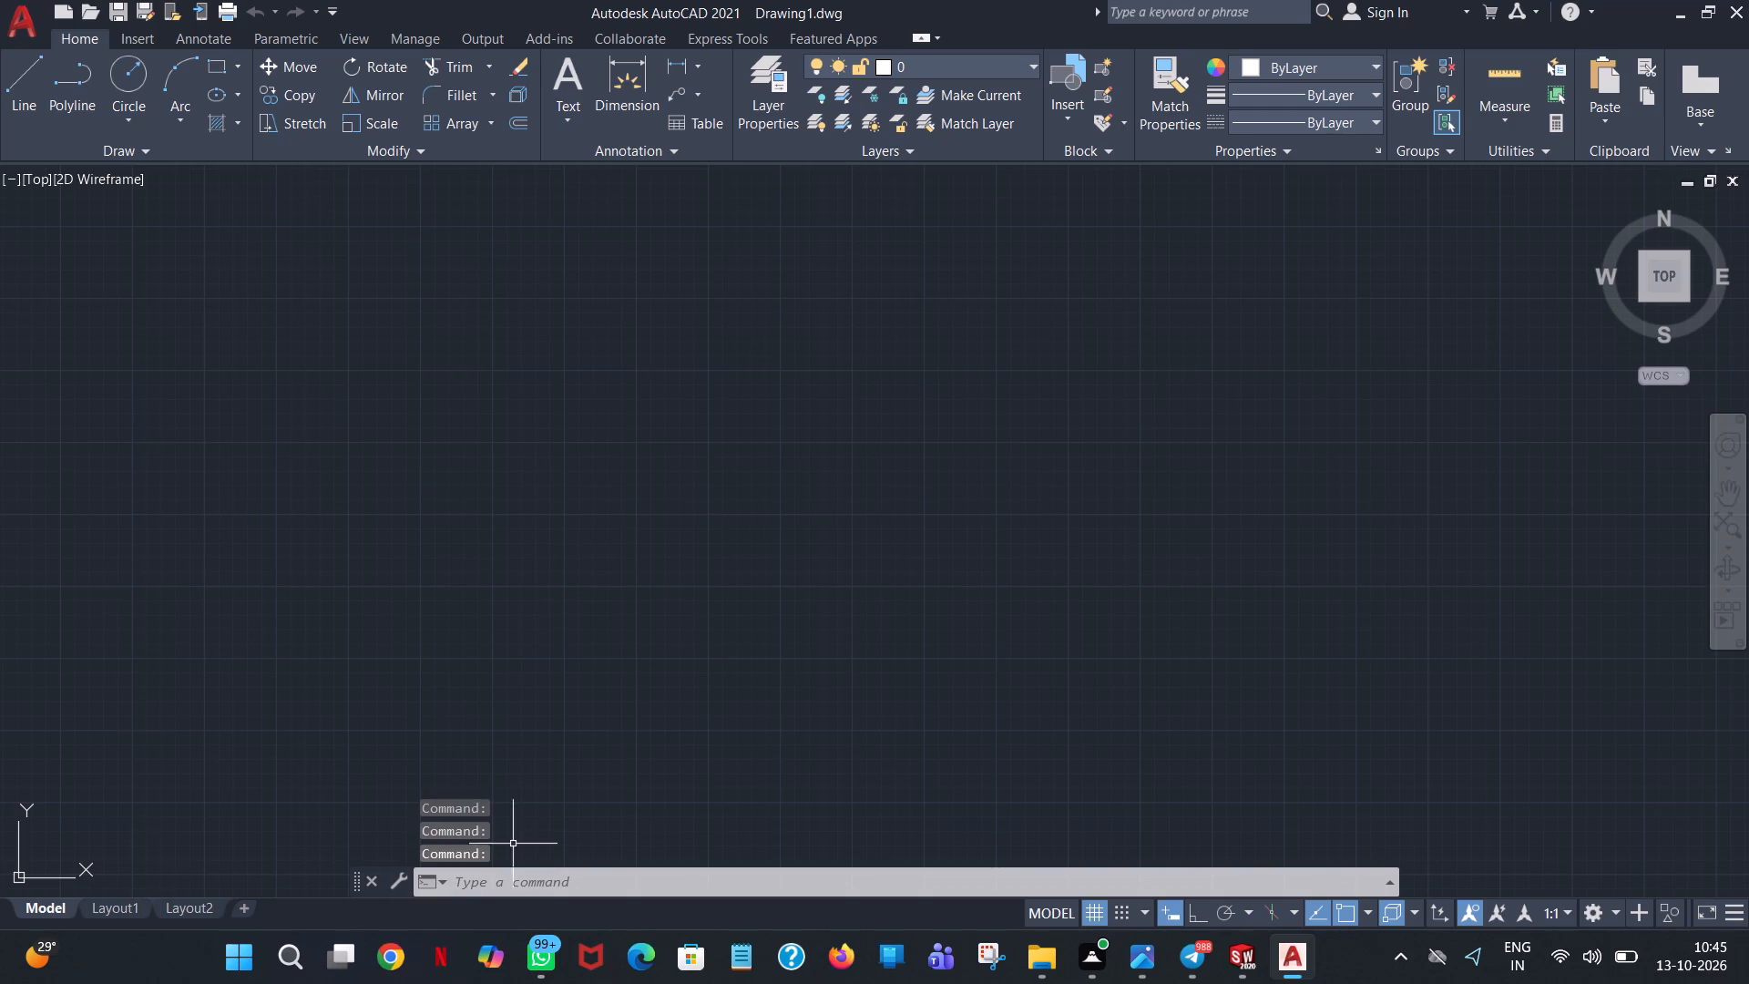
Turn on command logging for the drawing with LOGFILEON.
left_click(509, 881)
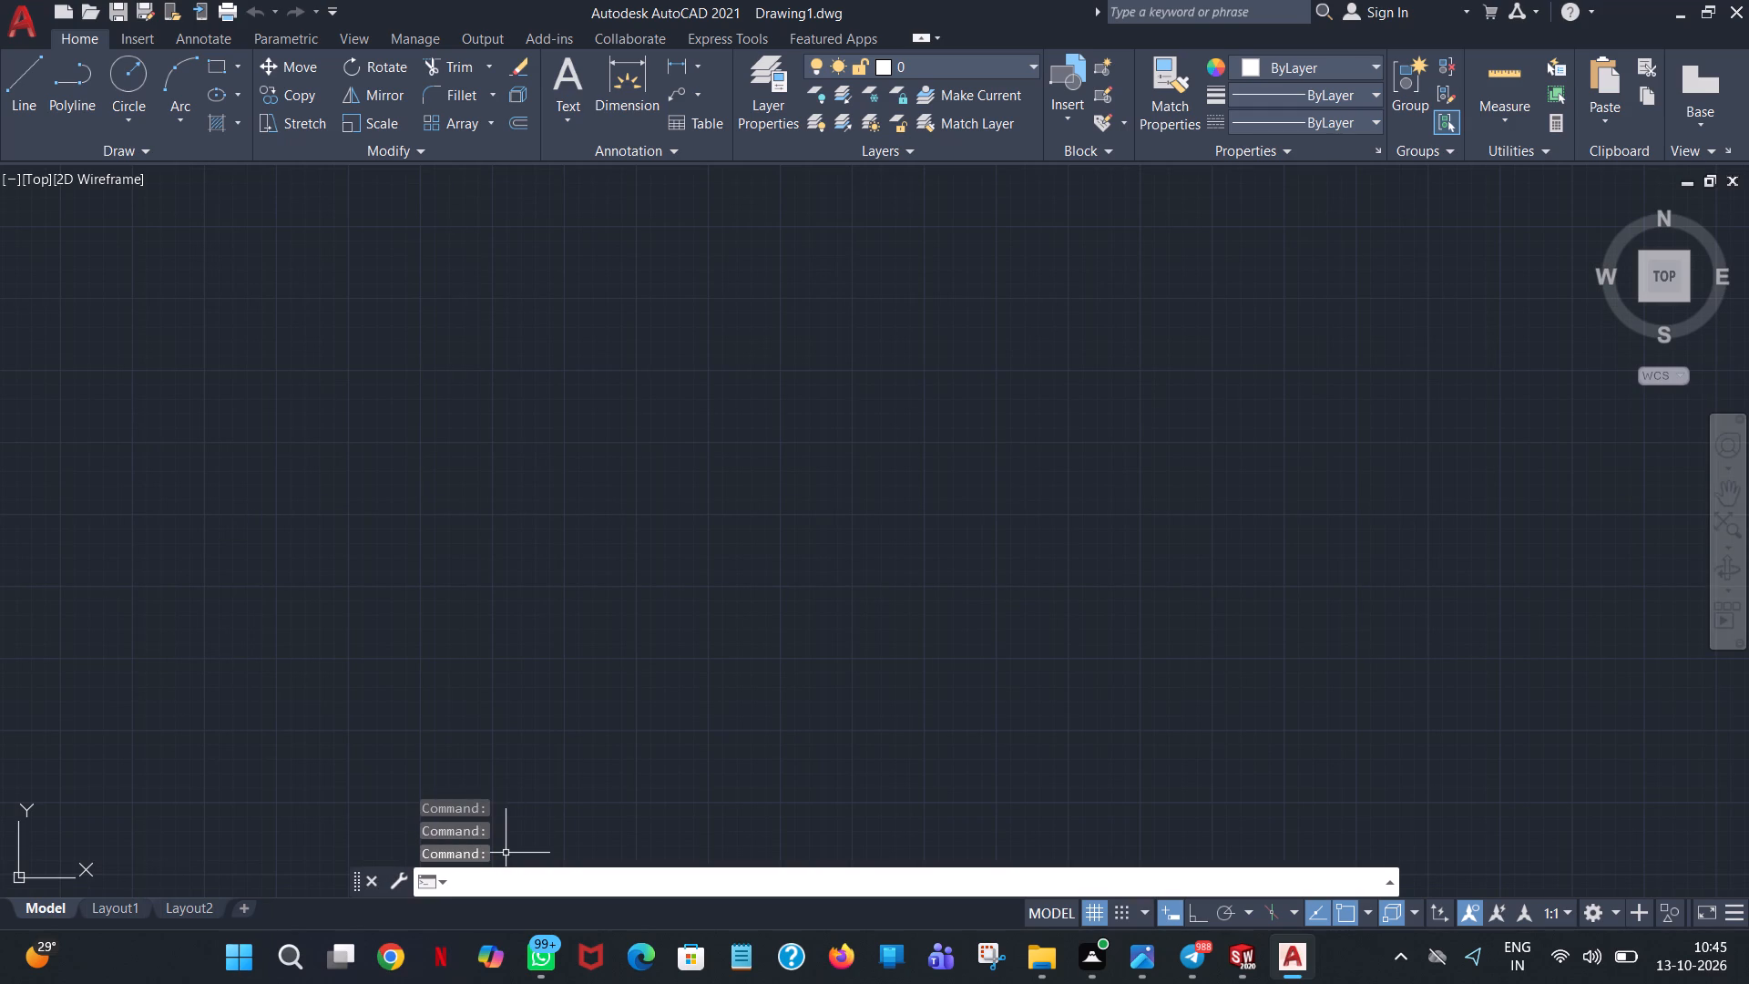
type("LOG")
type("FIL")
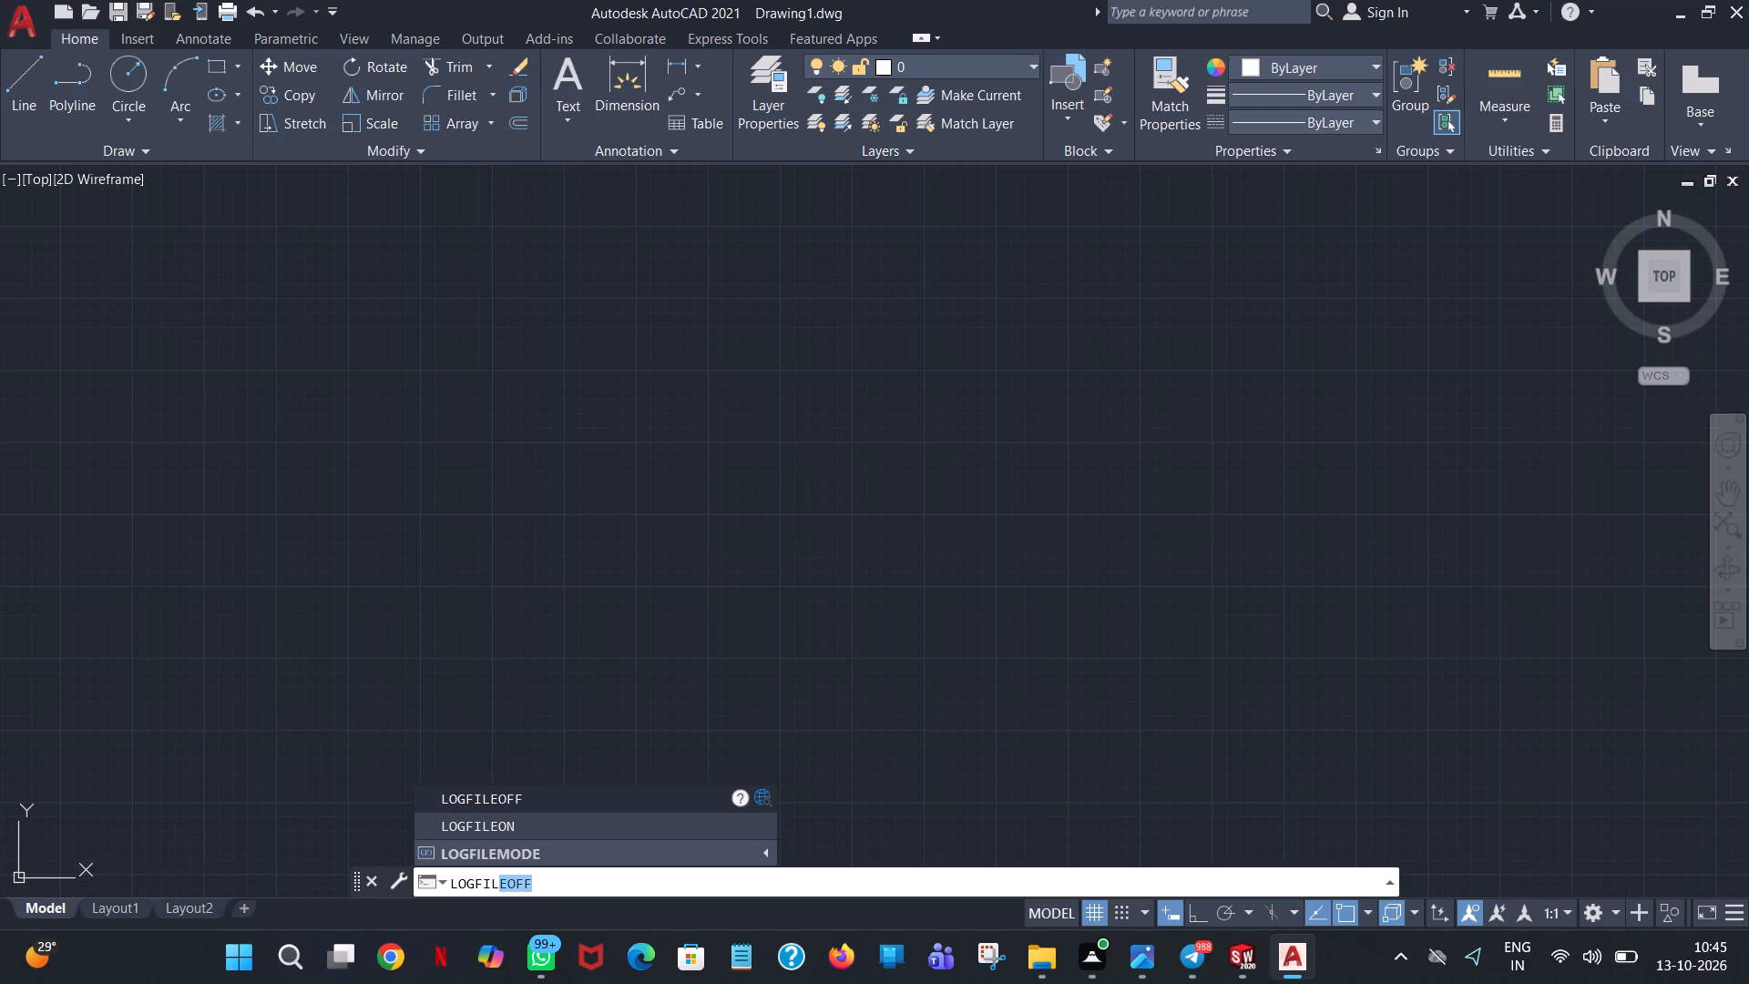
left_click(502, 825)
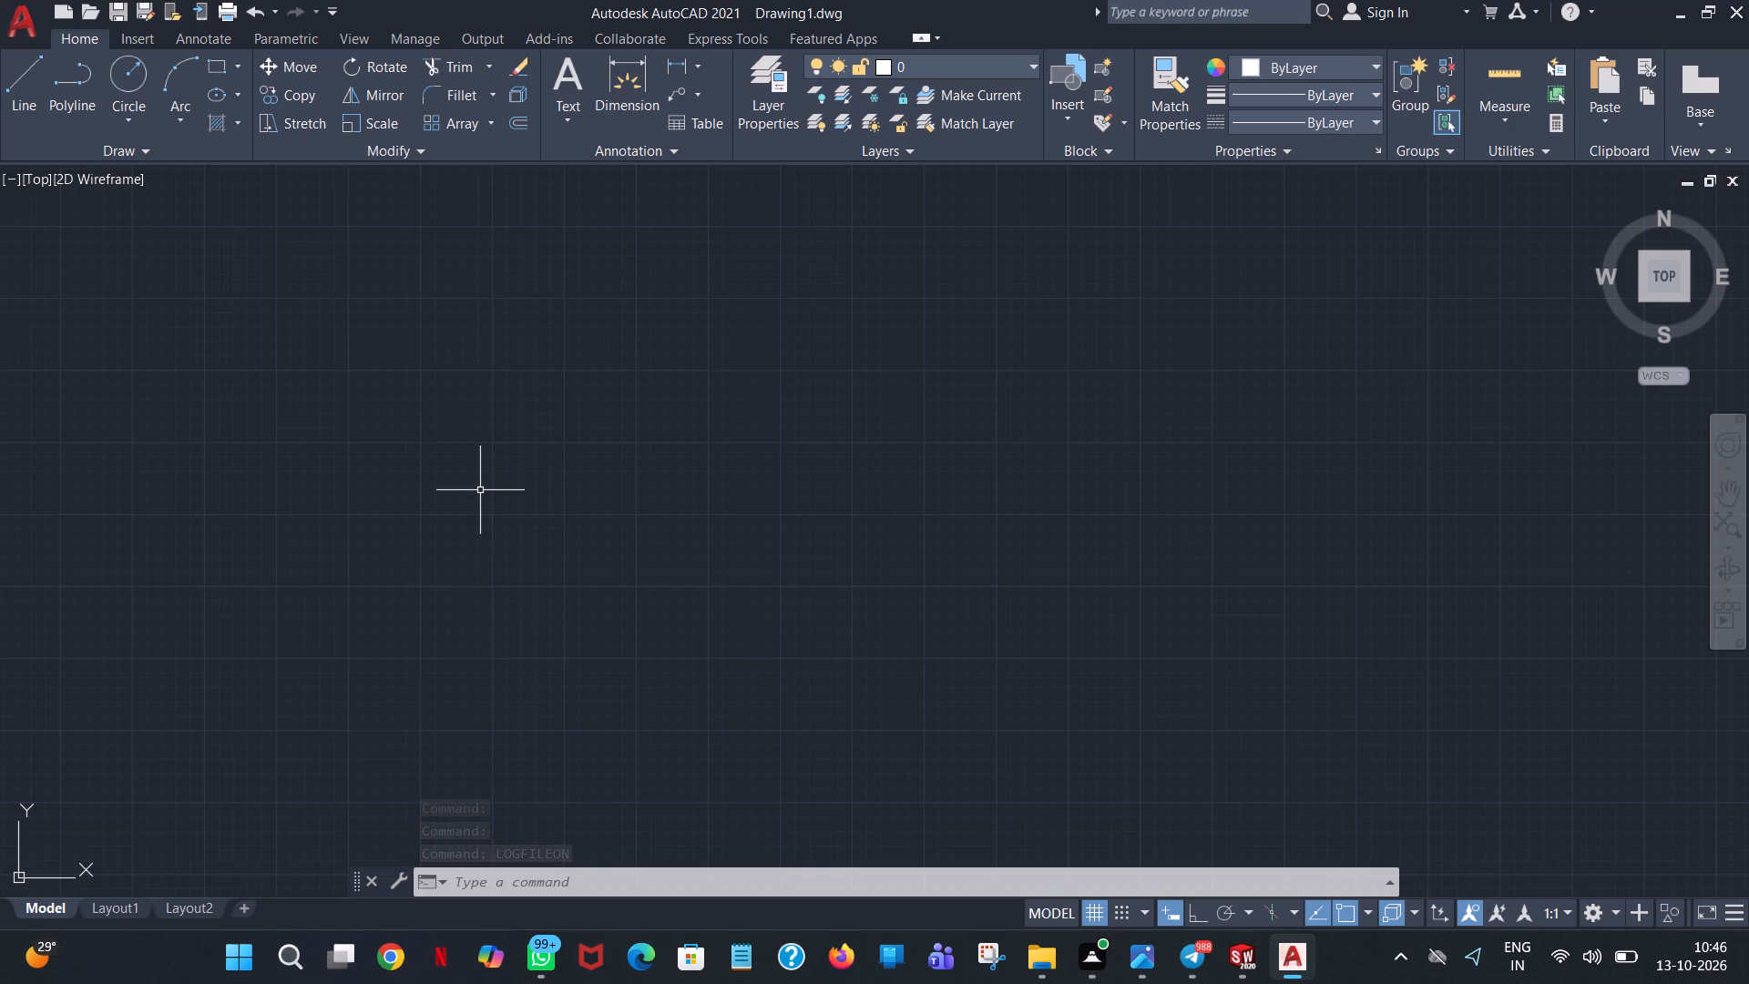
Set the model space limits with lower corner 0,0 and upper corner 100,100.
type("lim")
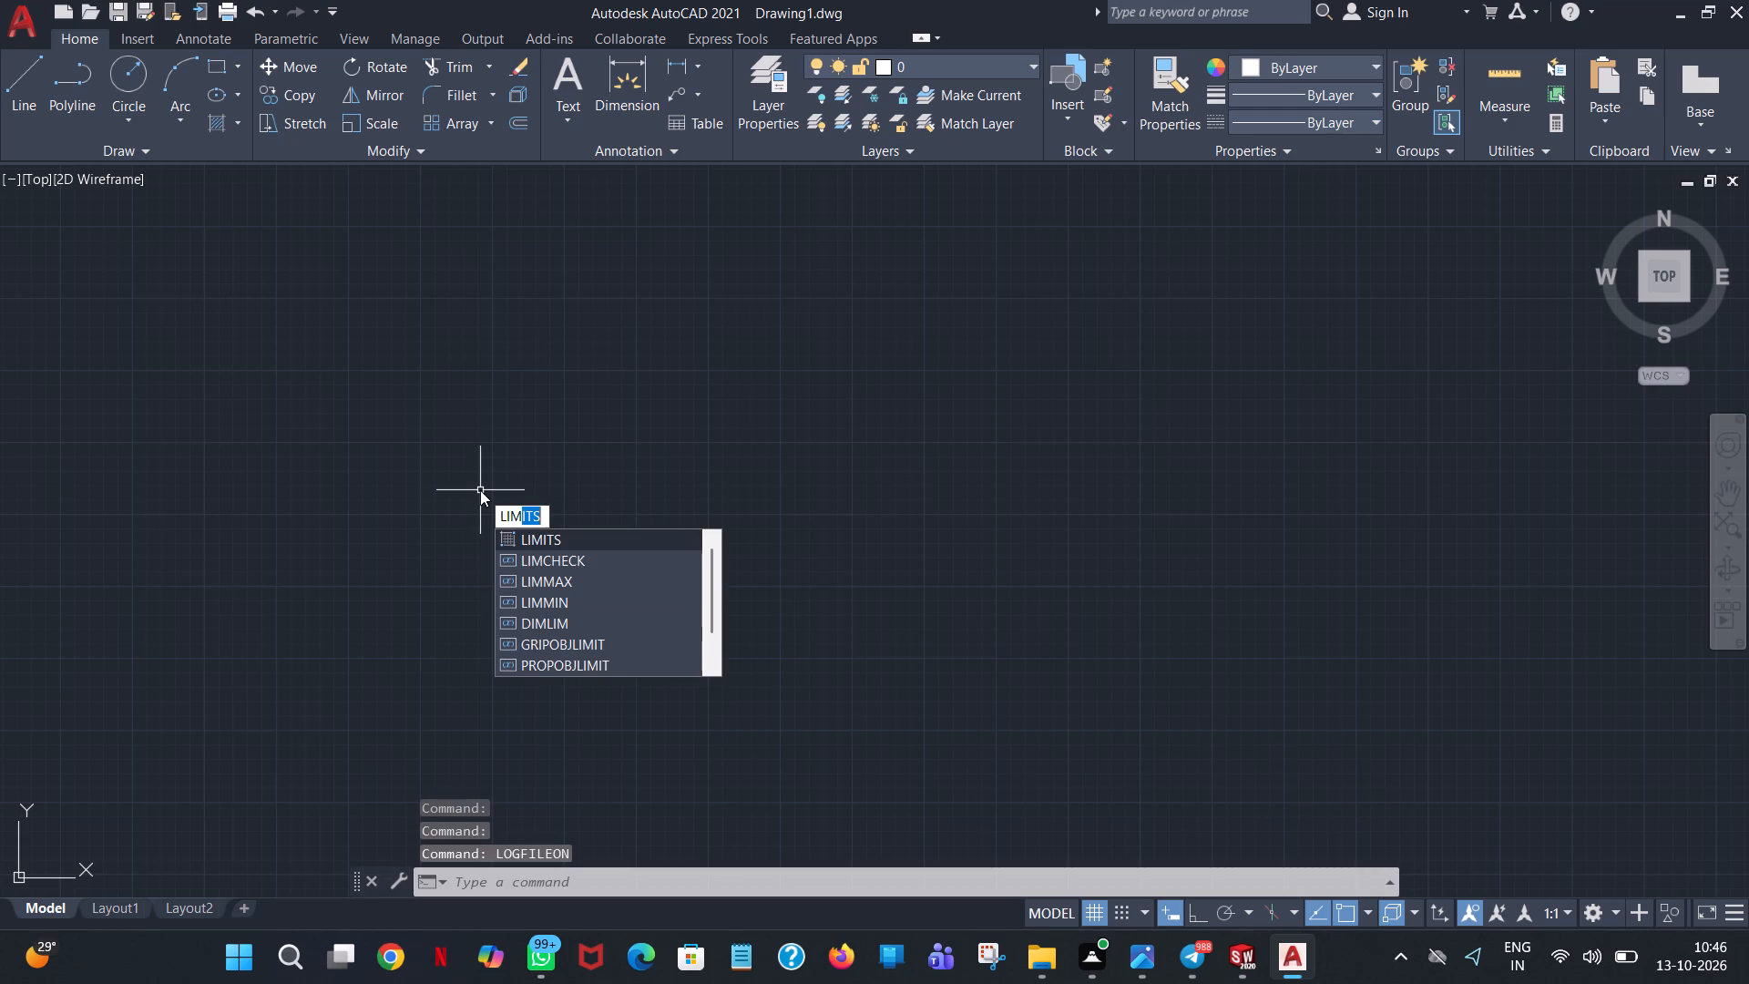
left_click(603, 540)
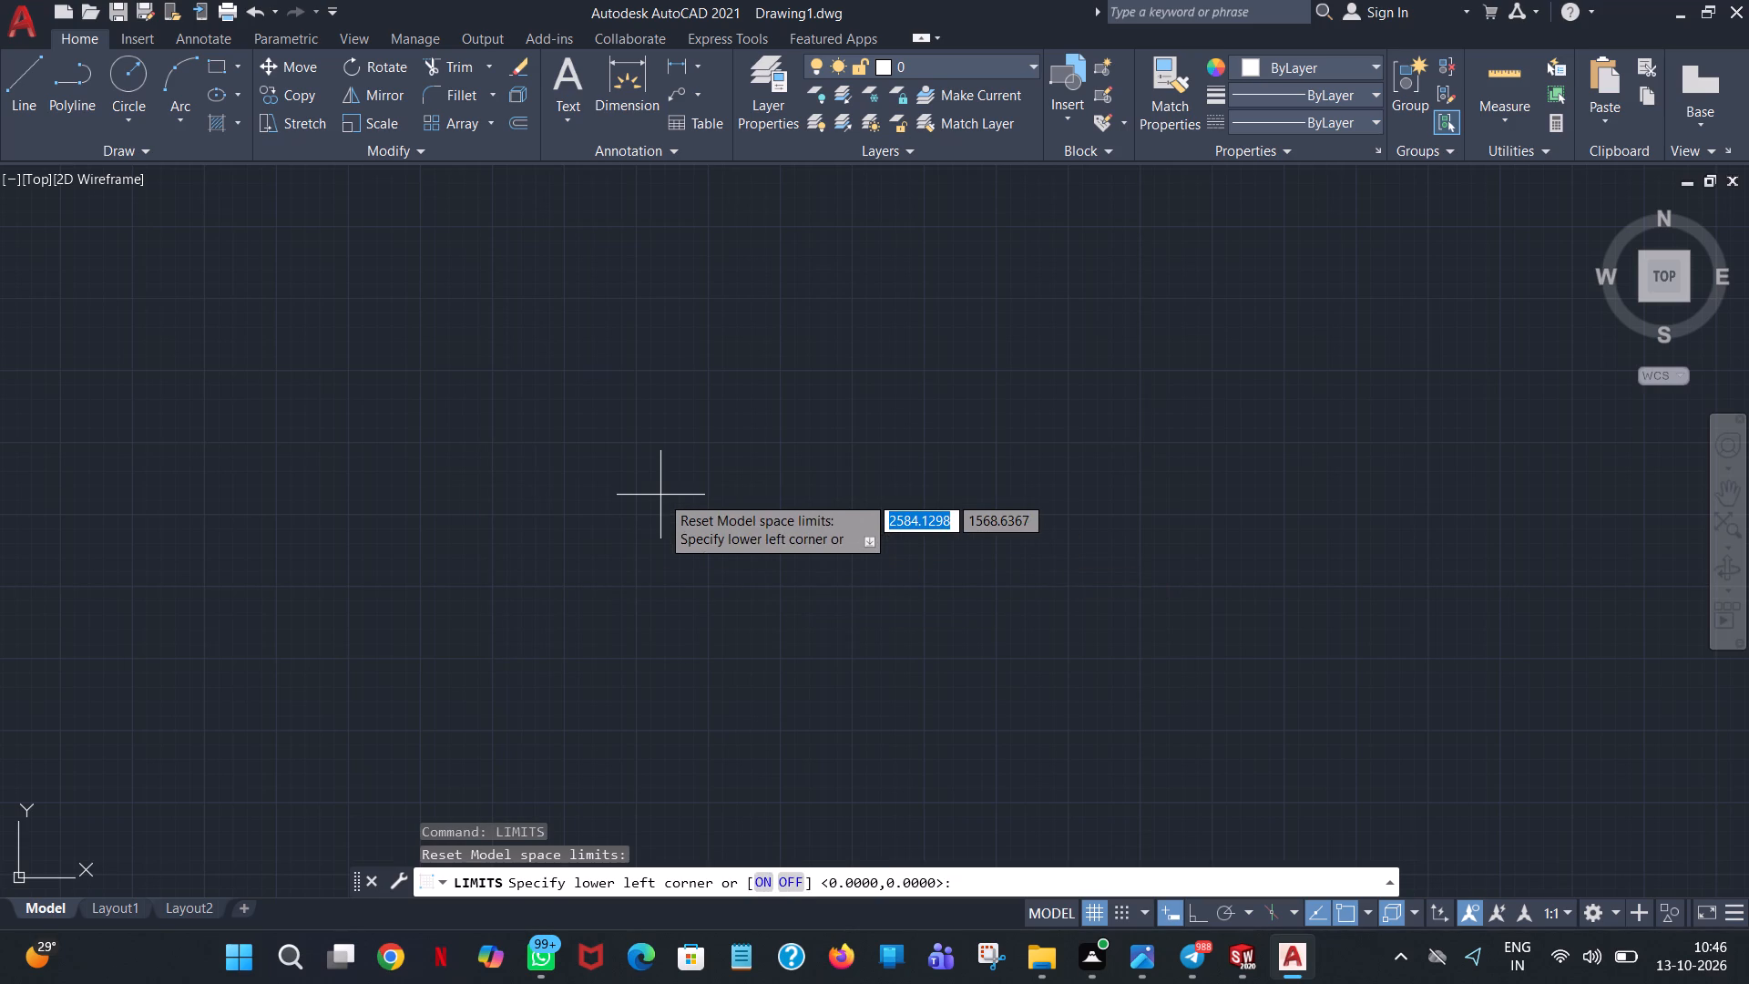
key("0")
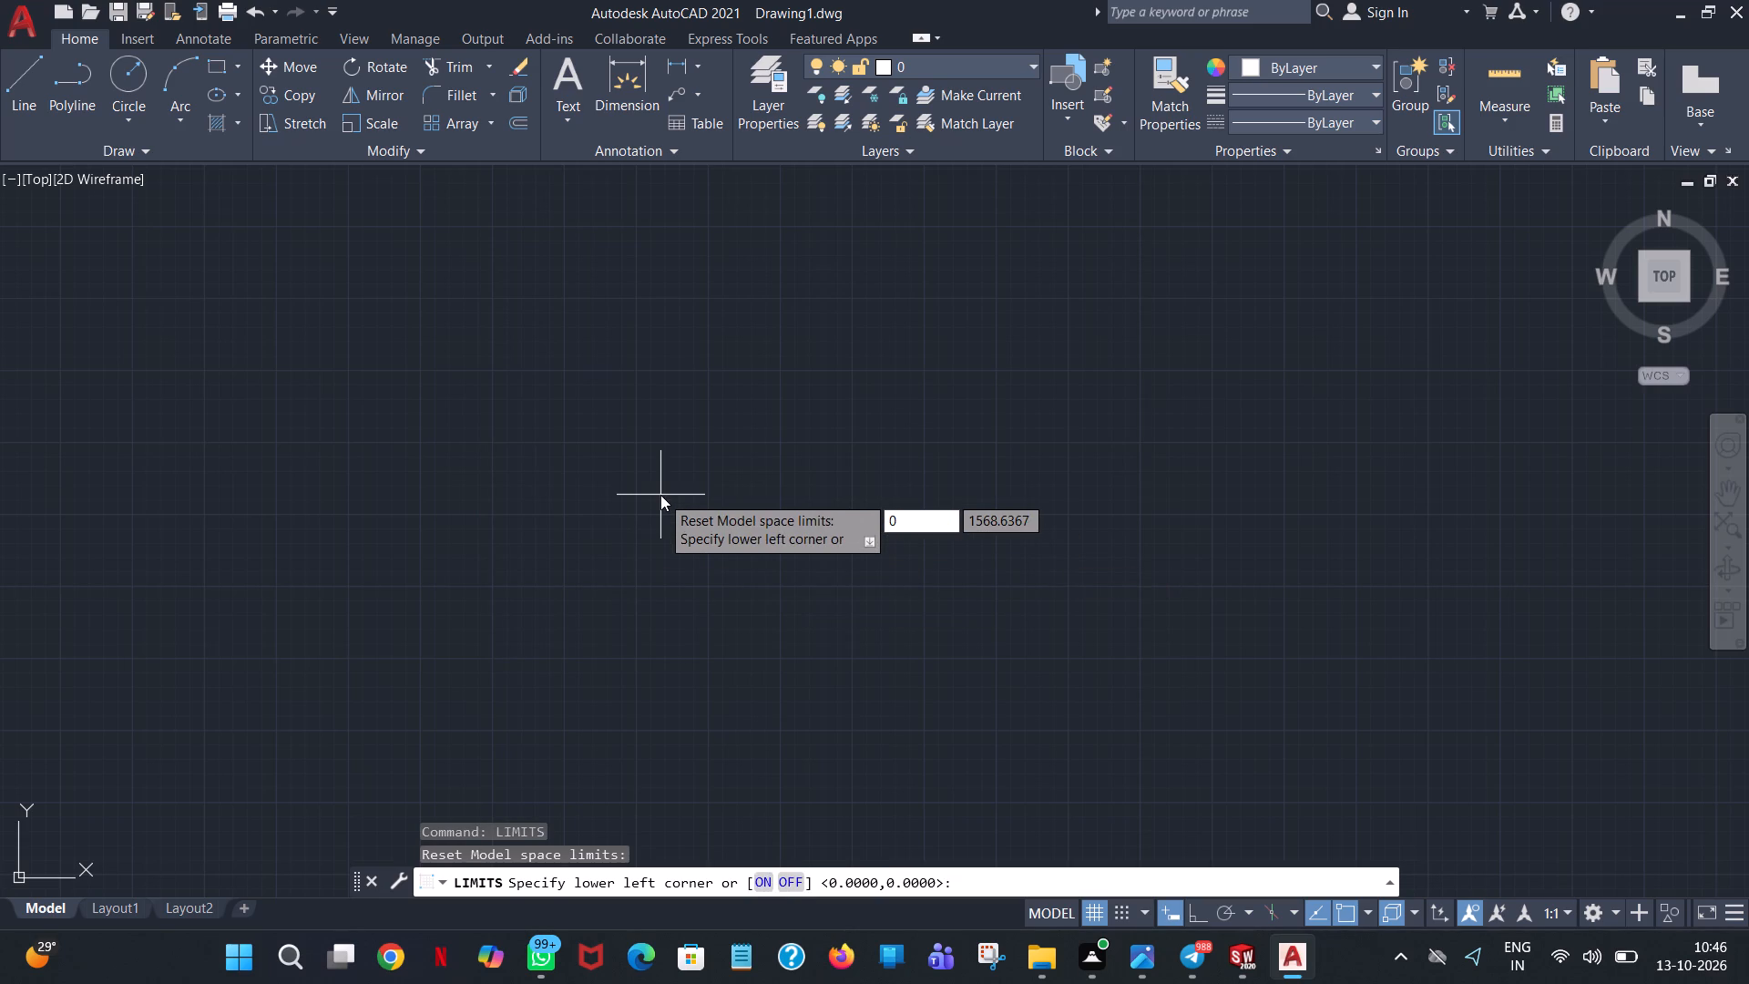
type(",0")
key("Return")
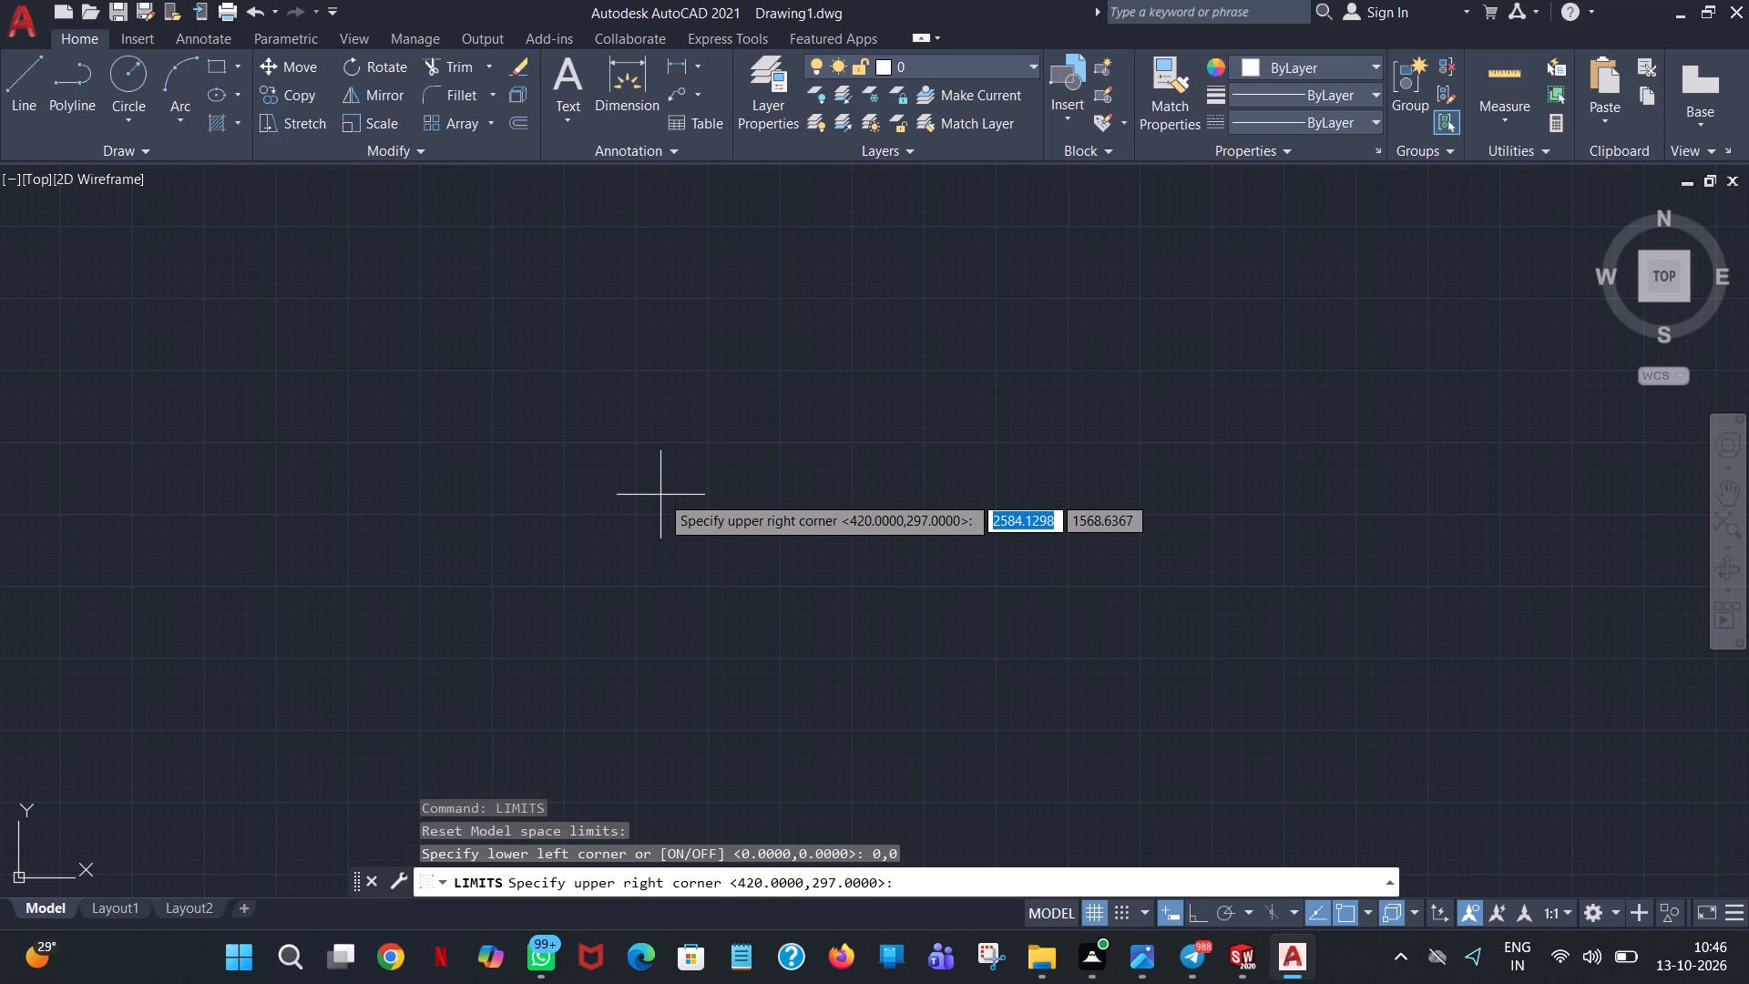
type("100")
type(",100")
key("Return")
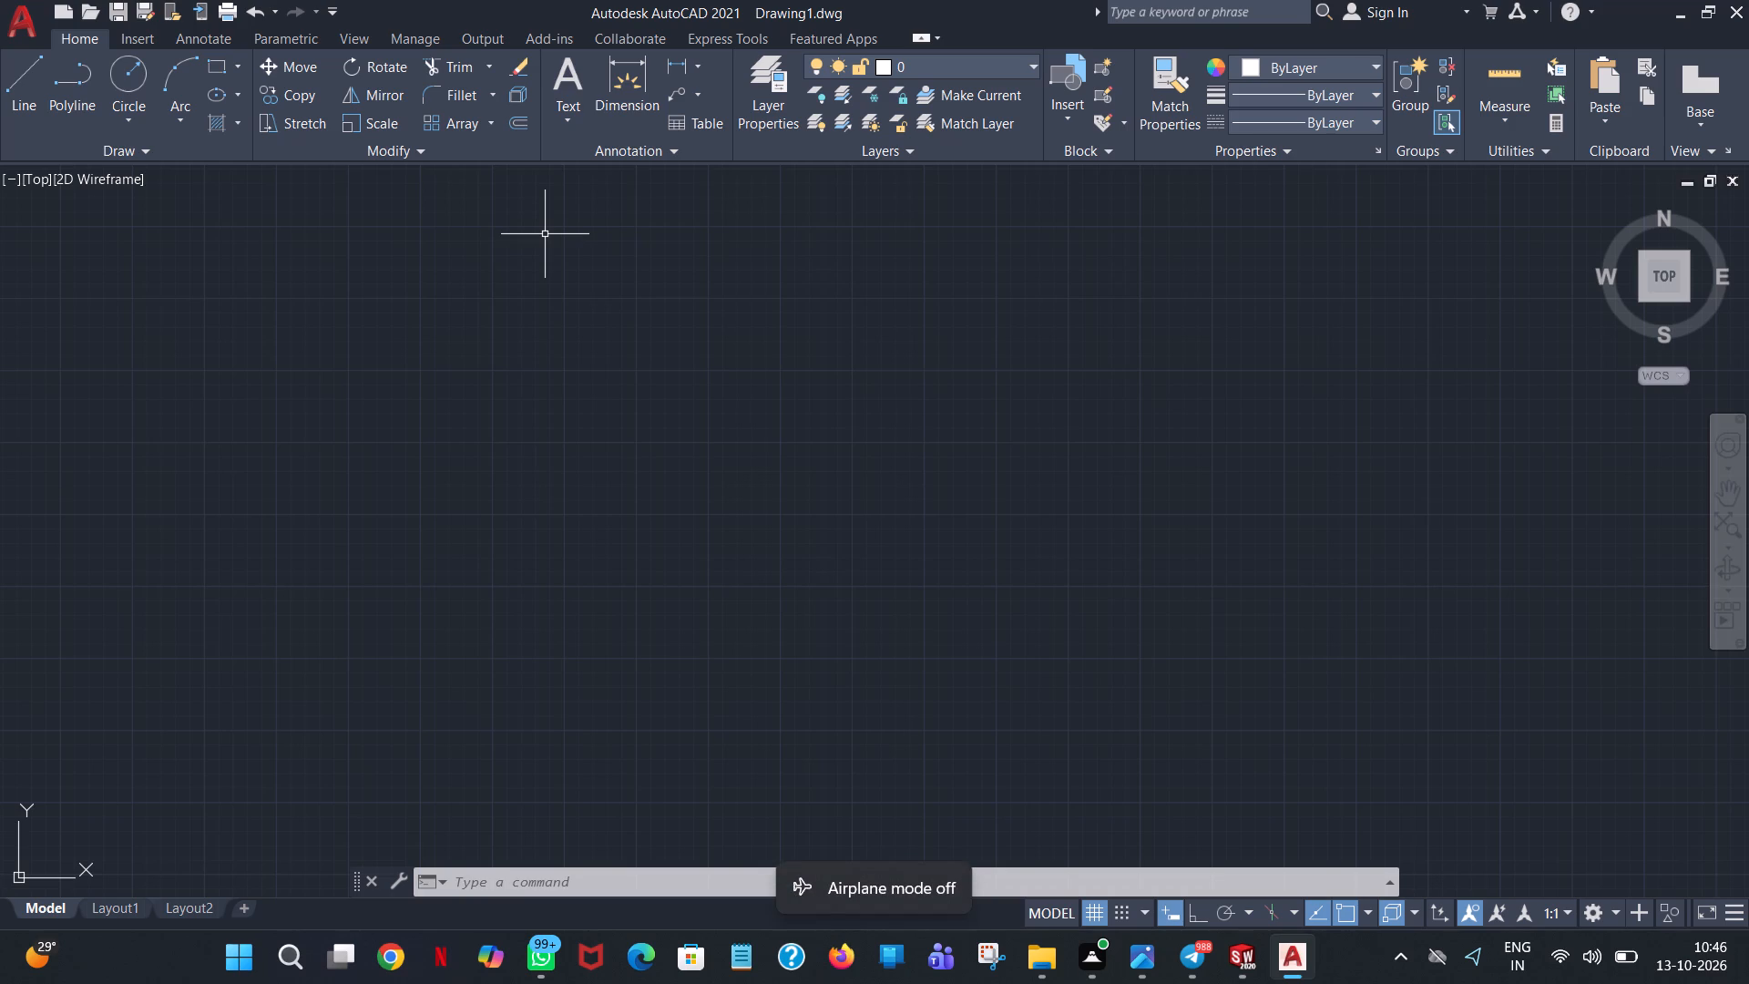
Turn off dynamic input at the cursor.
key("F12")
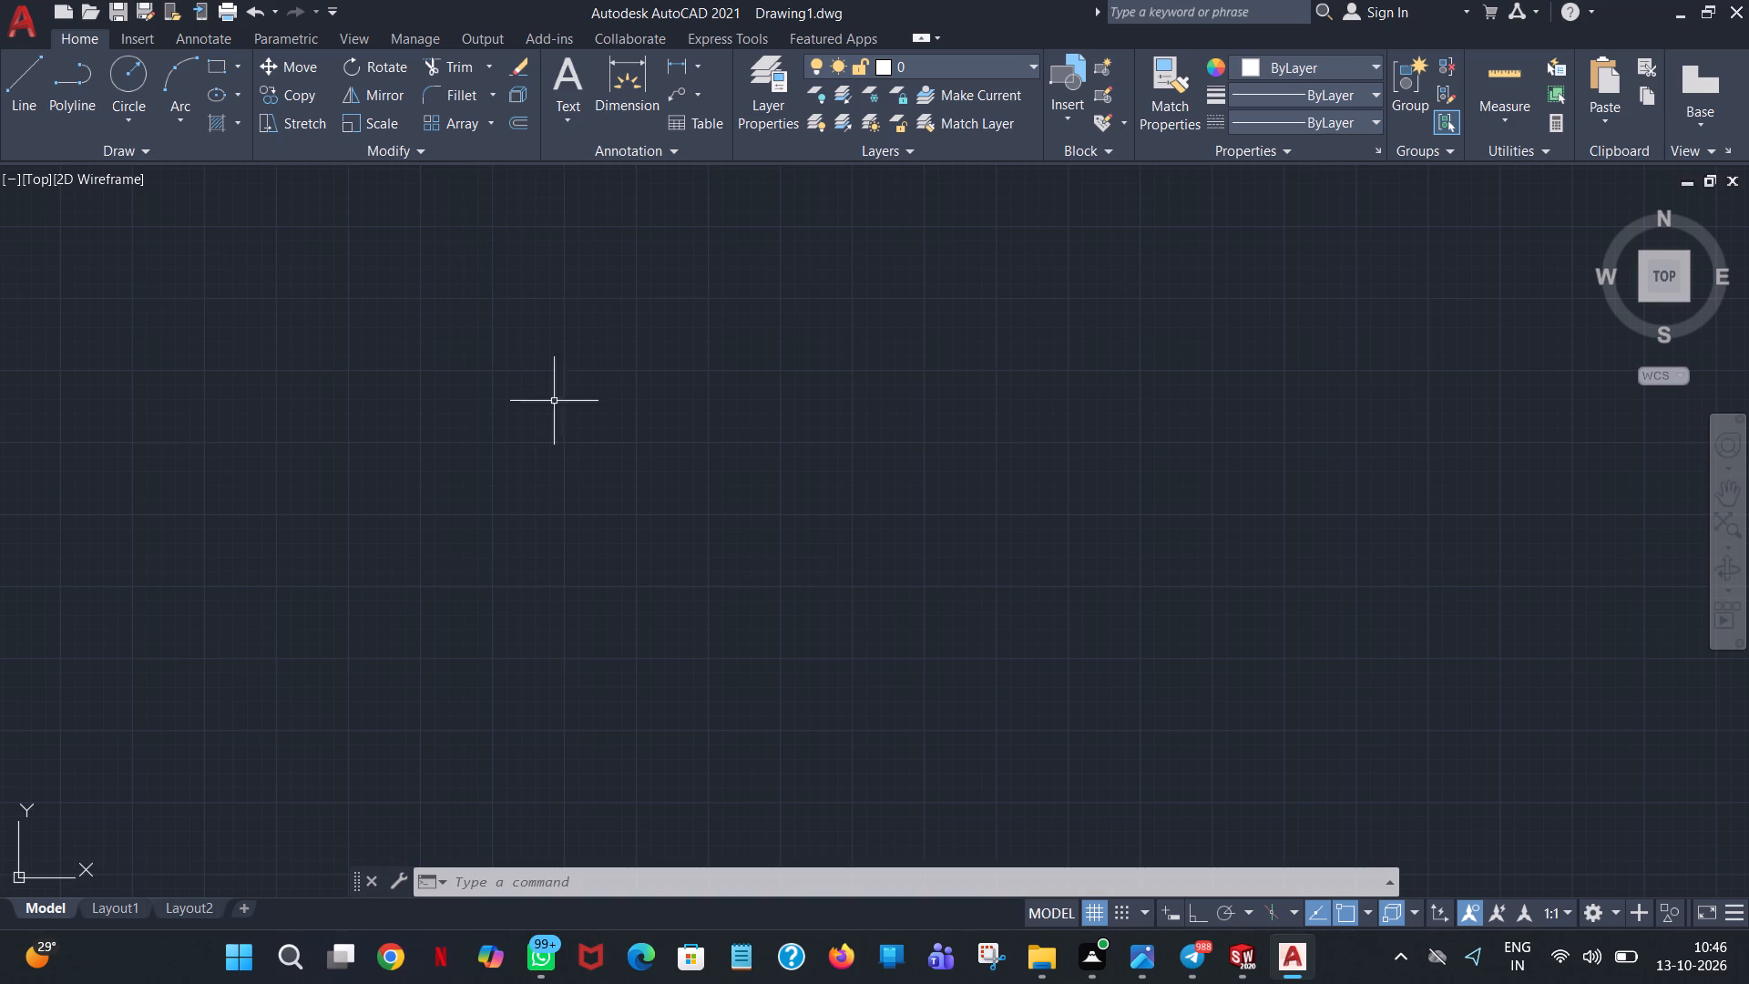
left_click(727, 372)
left_click(952, 546)
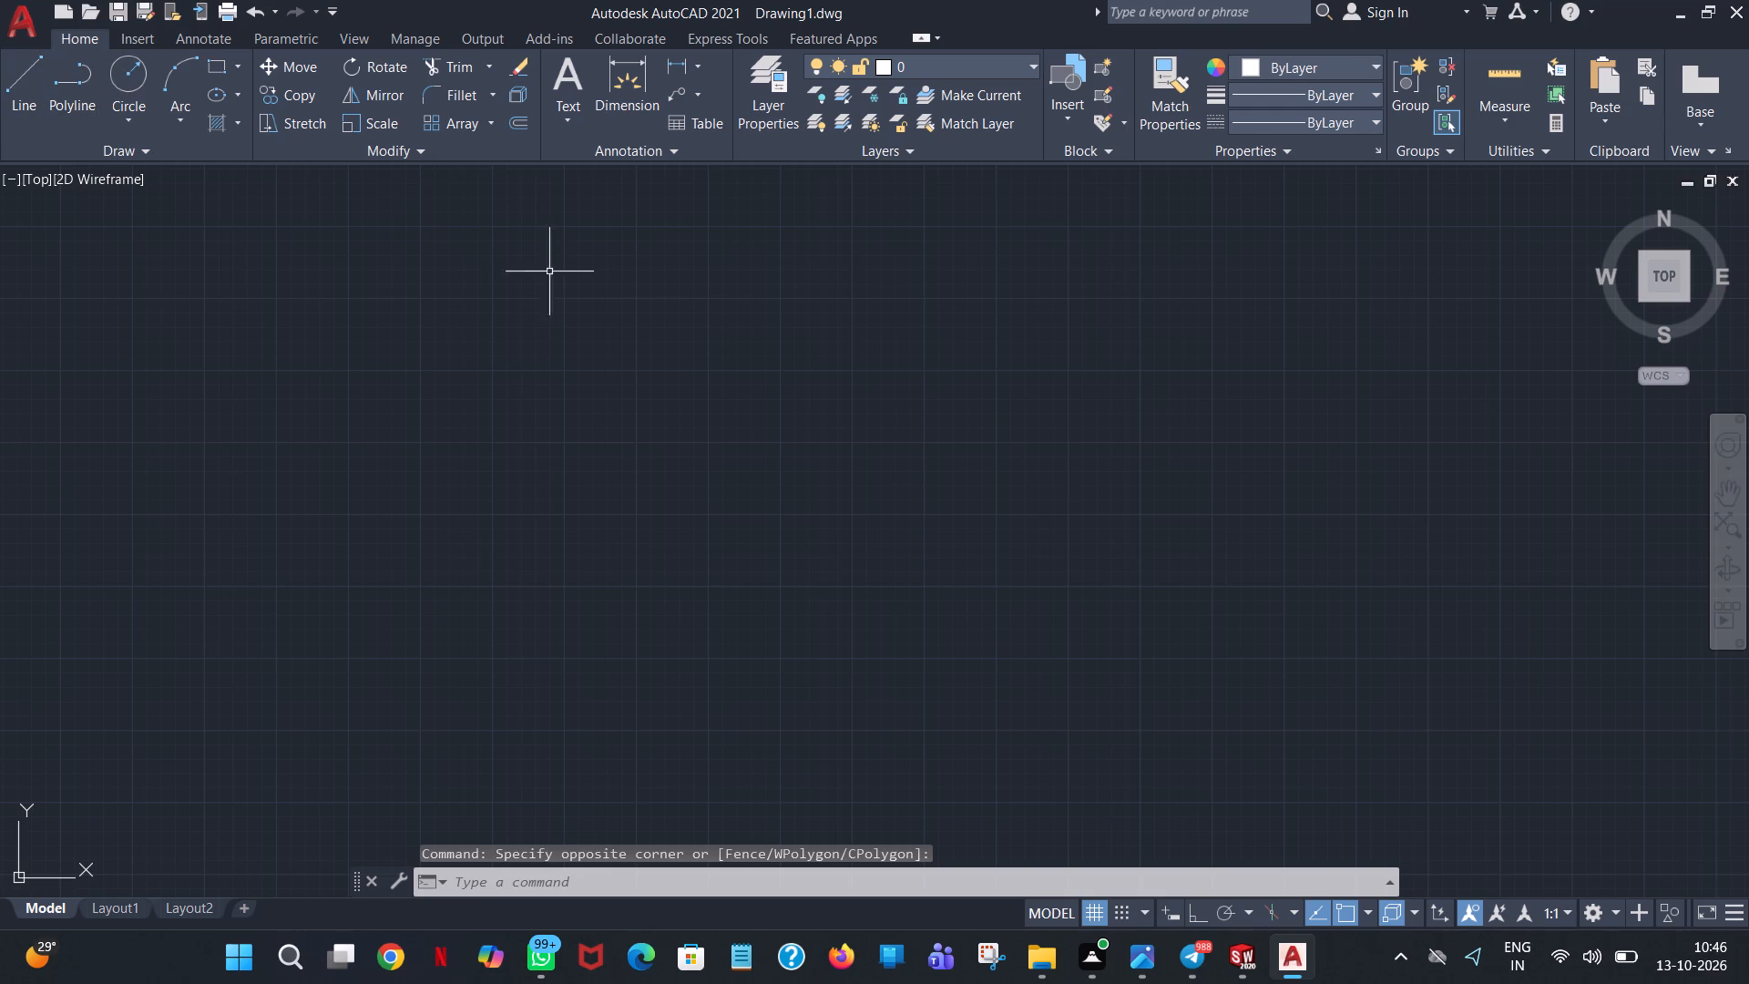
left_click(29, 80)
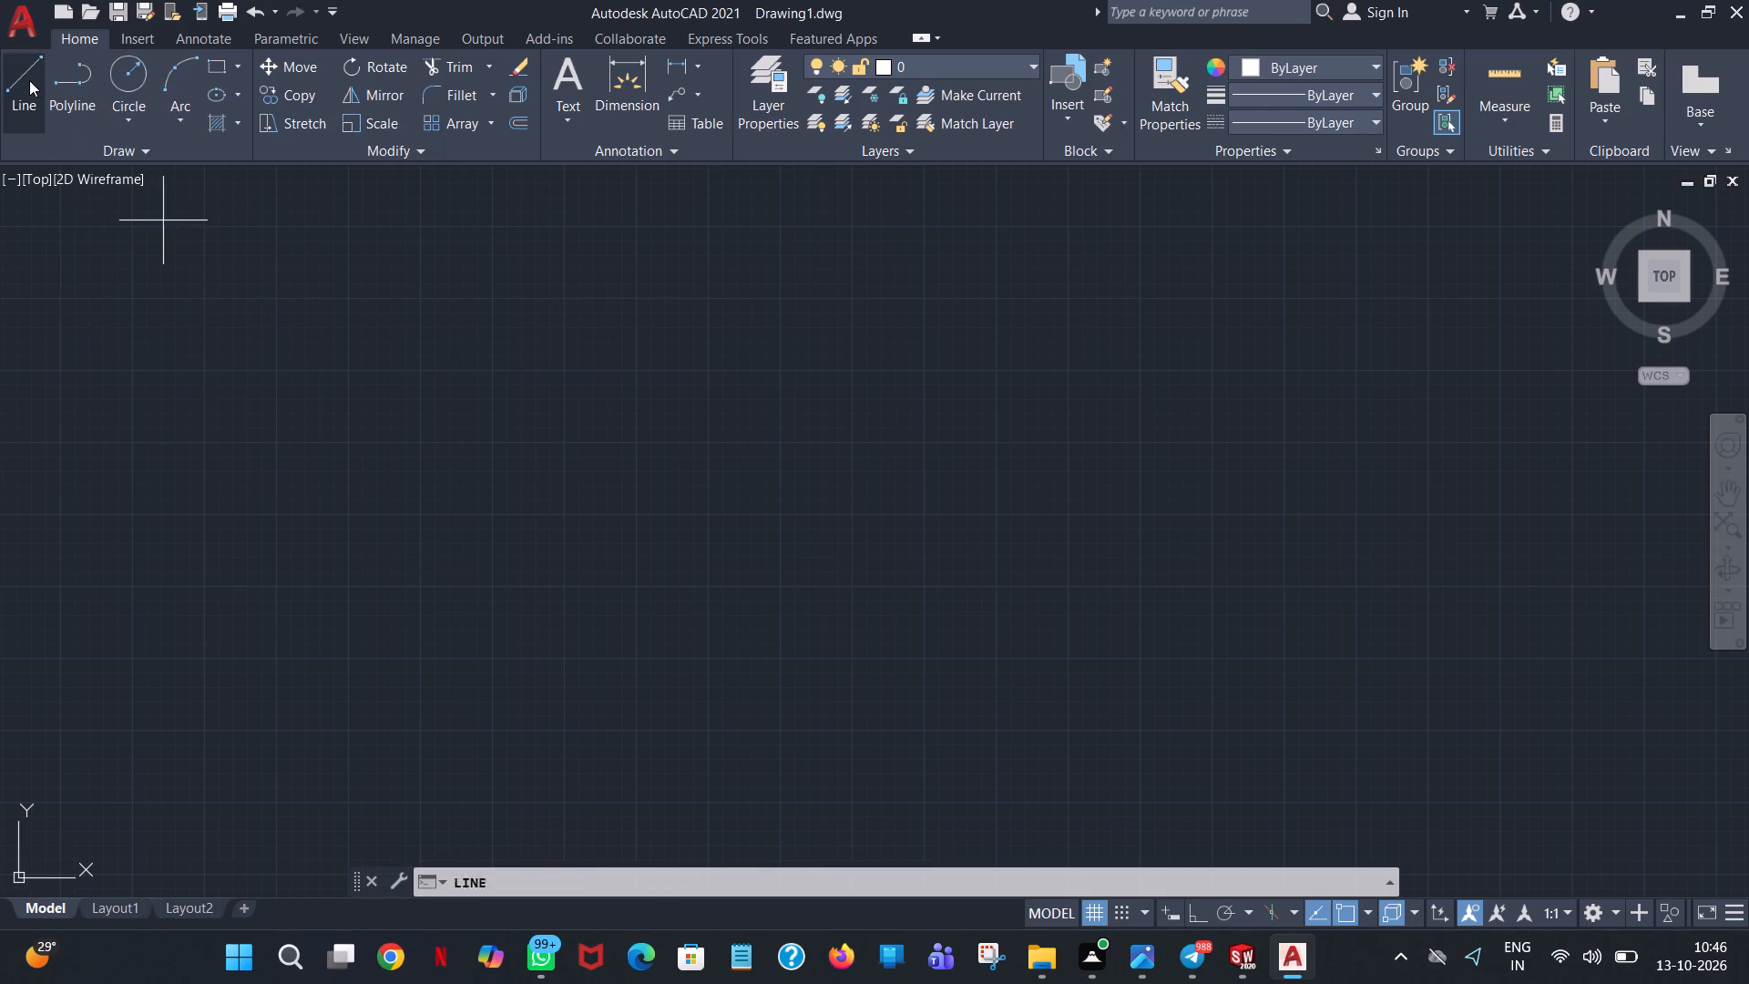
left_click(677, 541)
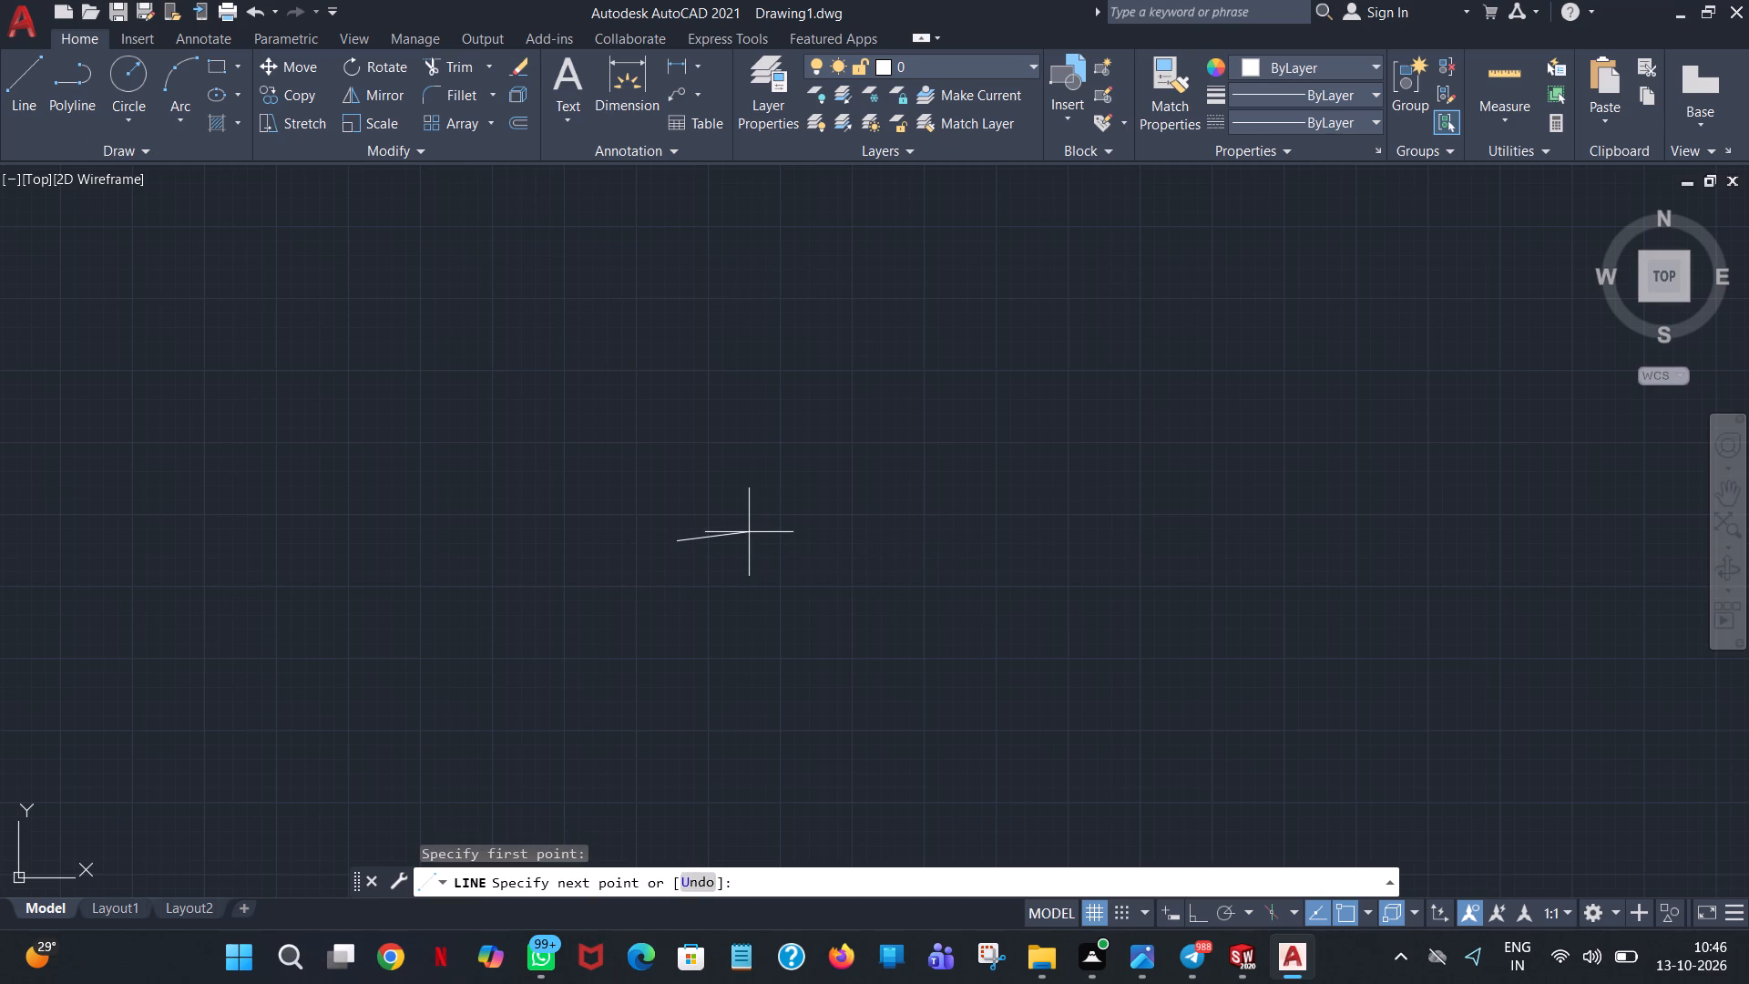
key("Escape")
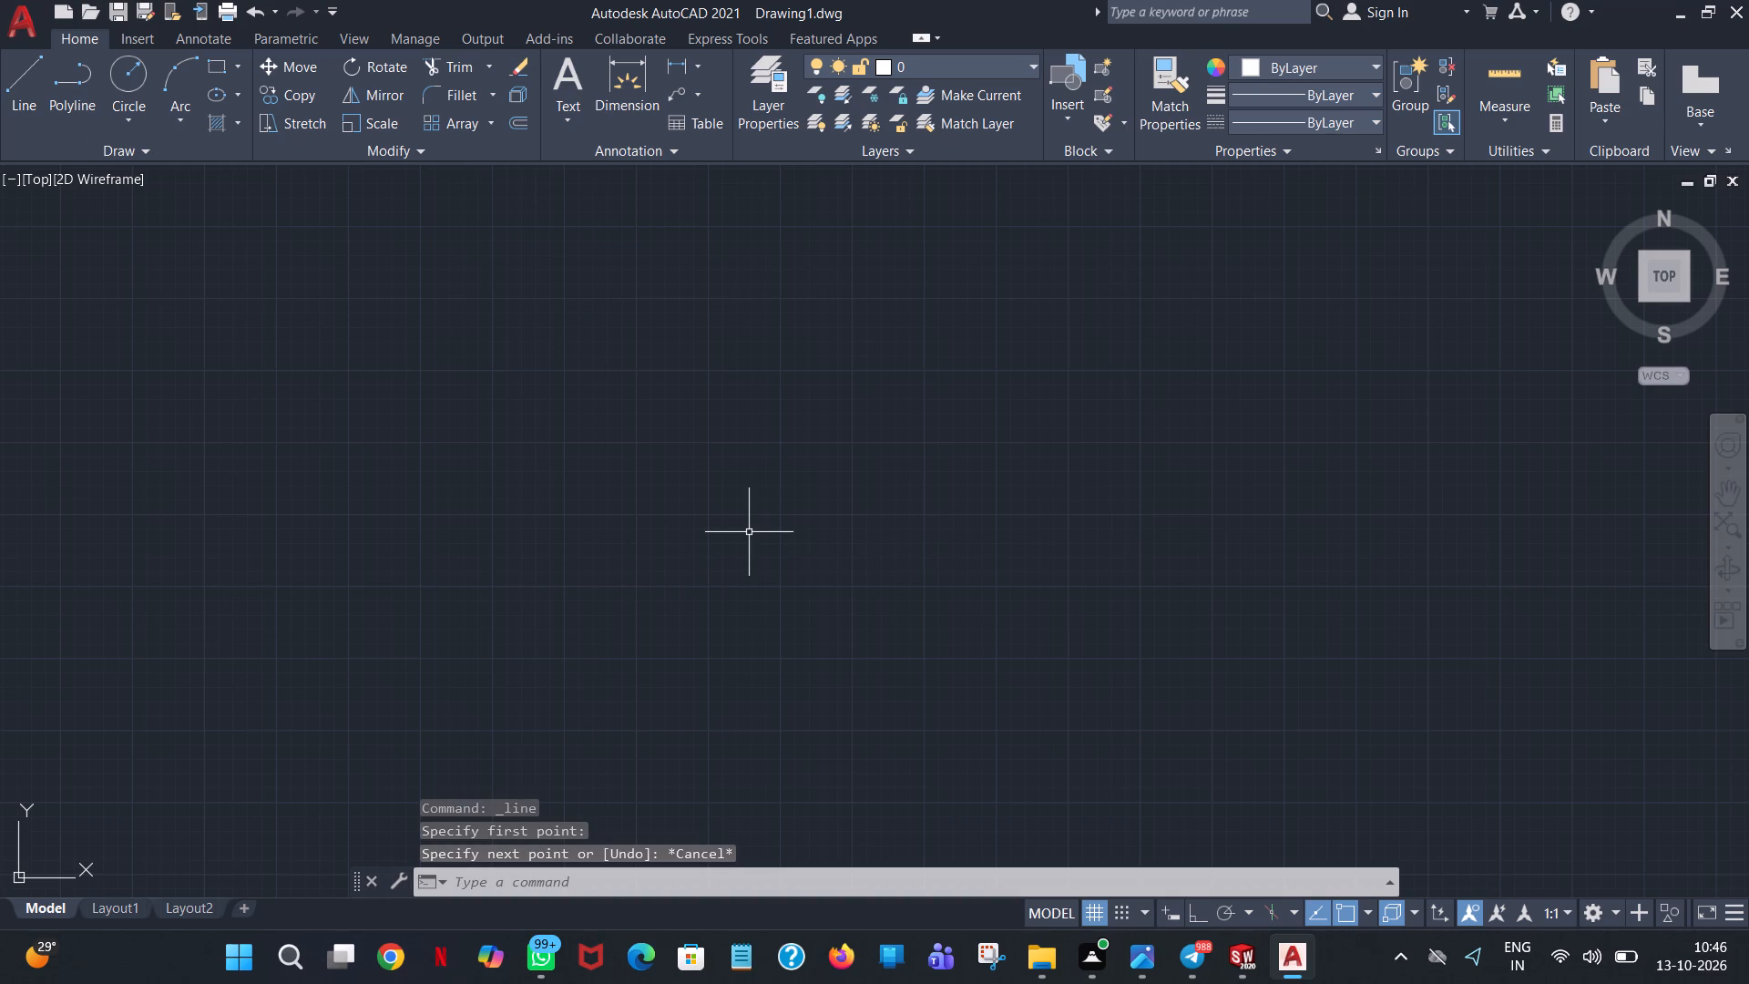
Zoom All to fit the view to the new drawing limits and adjust it for working near the origin.
key("z")
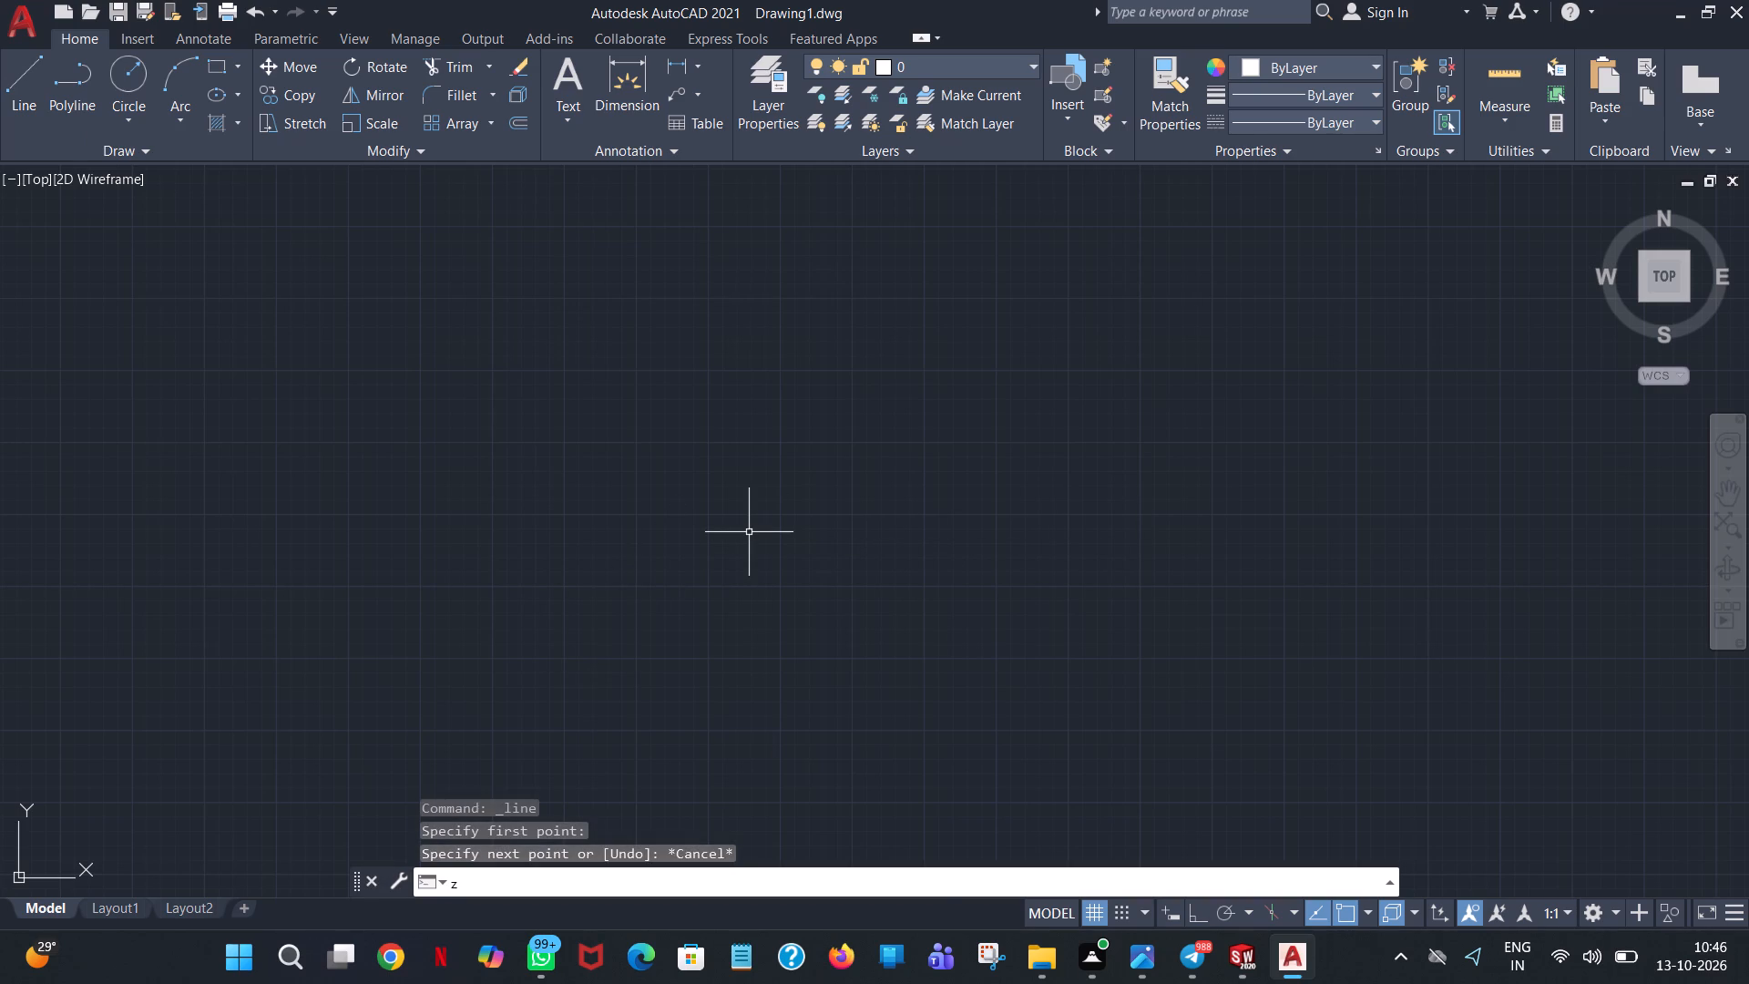
key("Return")
key("a")
key("Return")
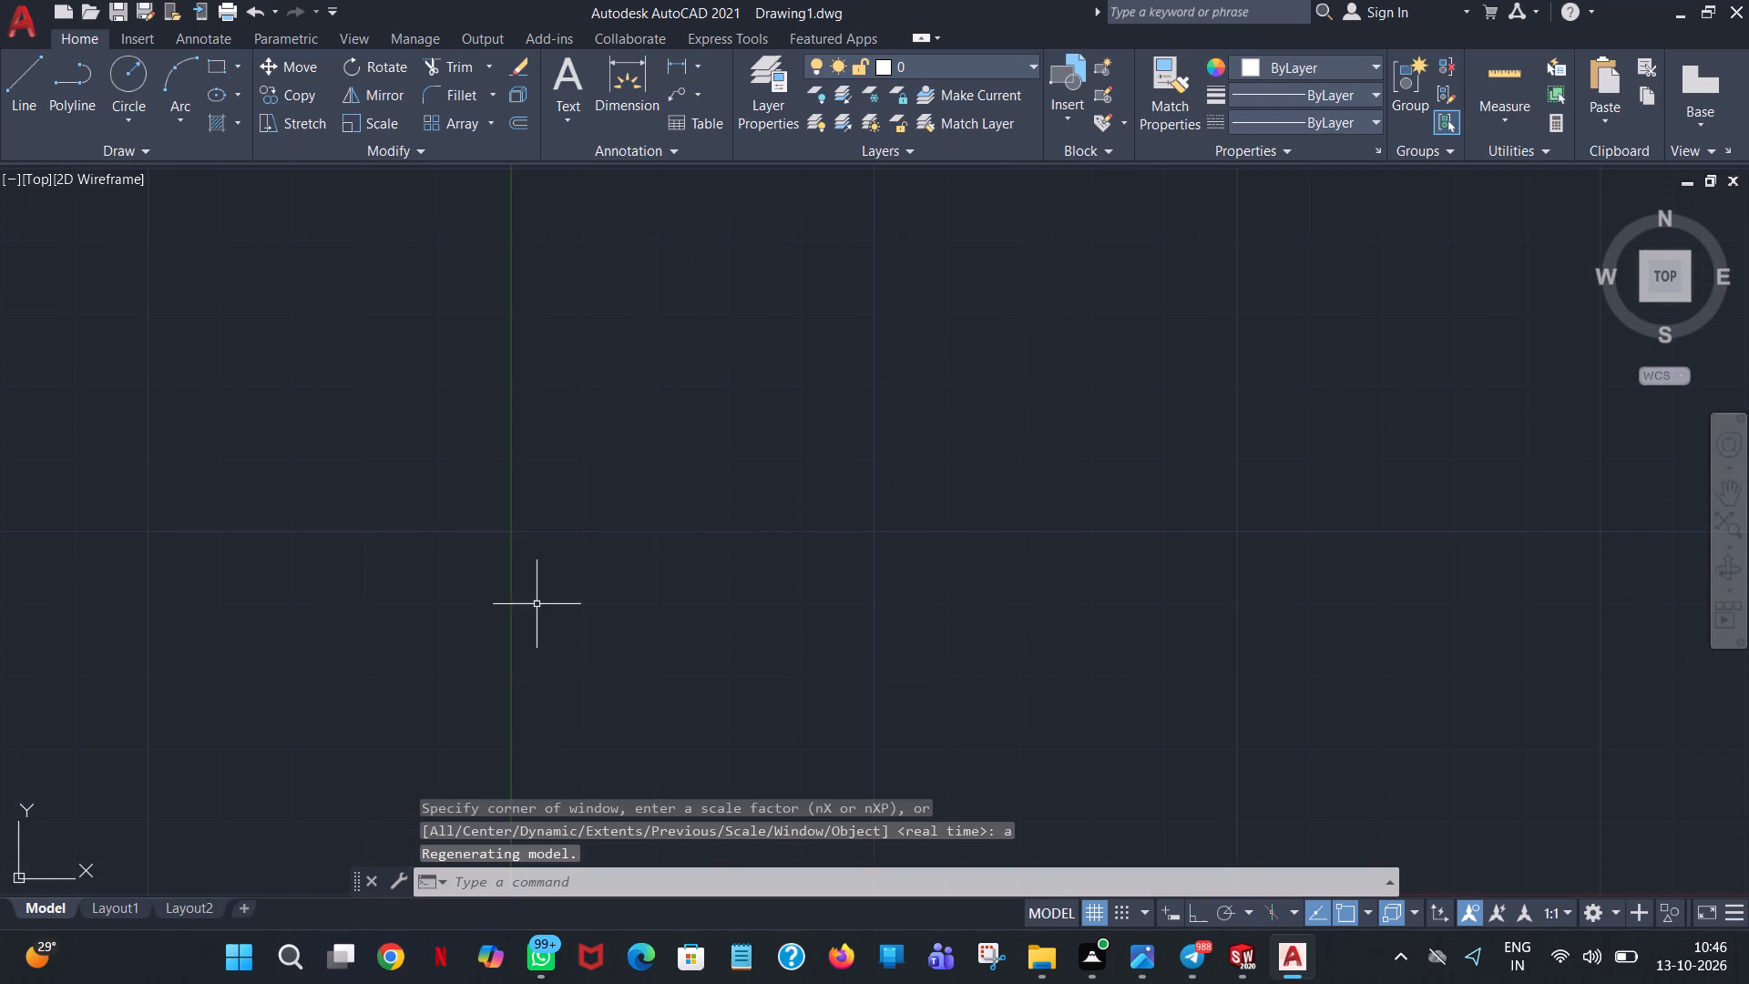
scroll(660, 612, "down", 1)
scroll(660, 612, "up", 1)
scroll(486, 734, "down", 3)
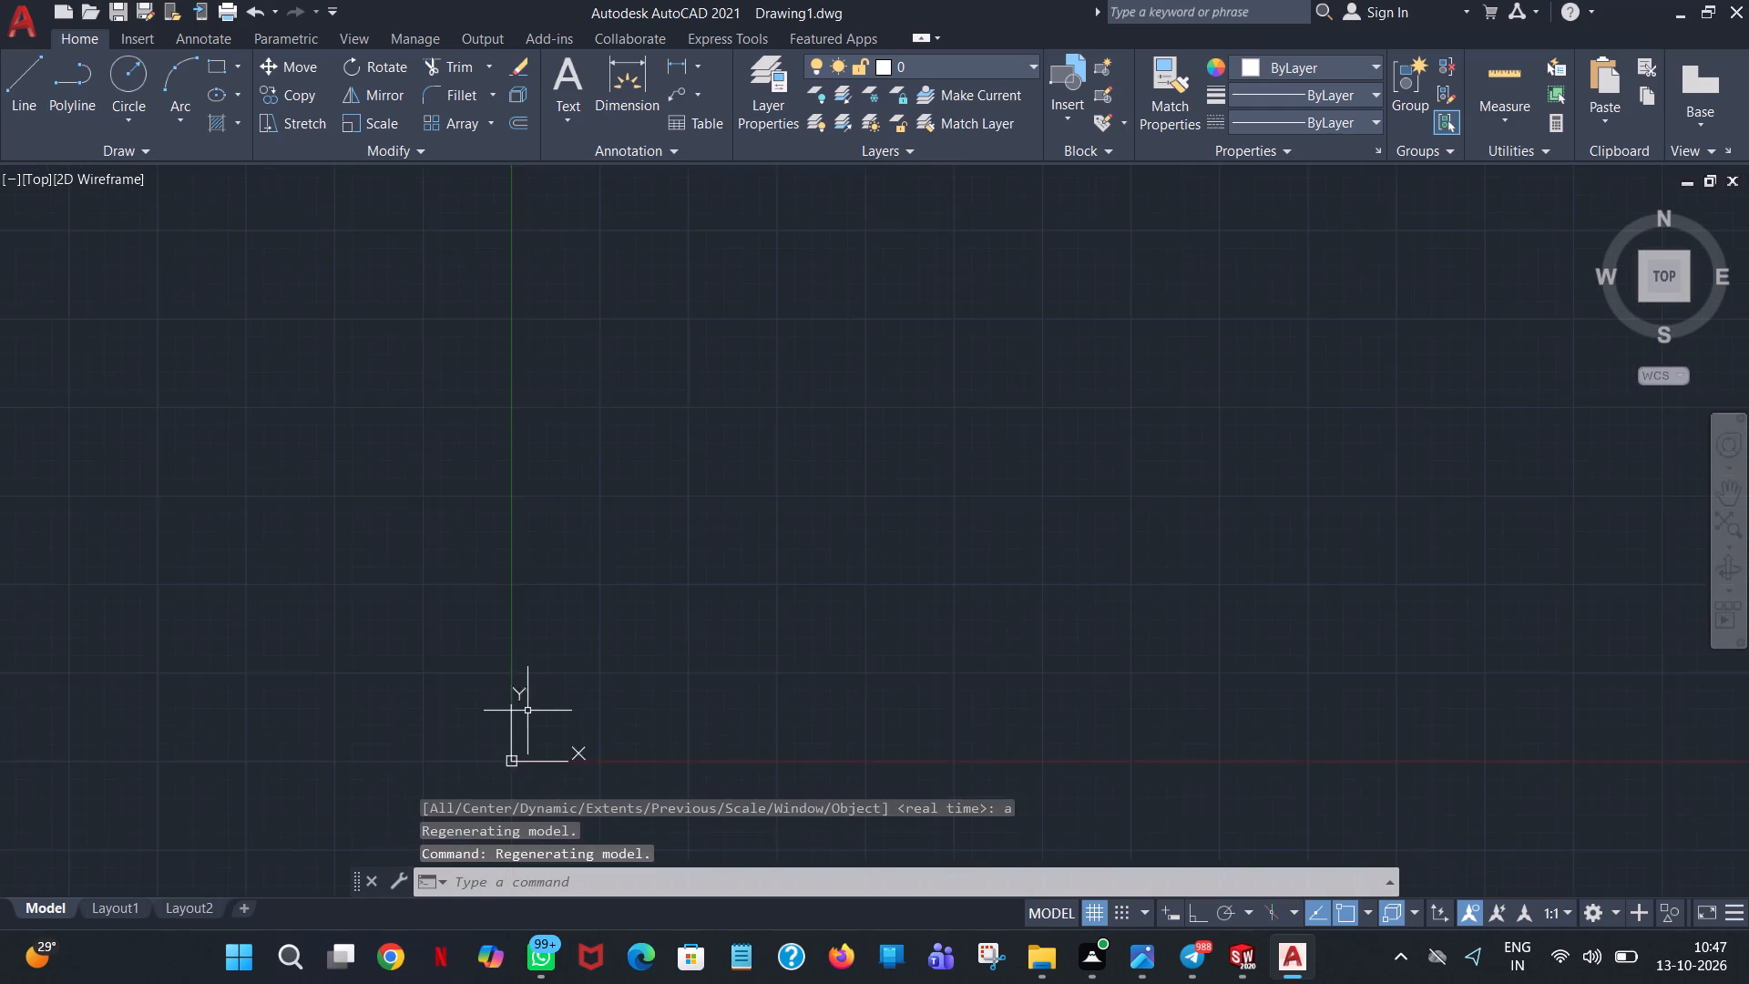
scroll(531, 710, "down", 1)
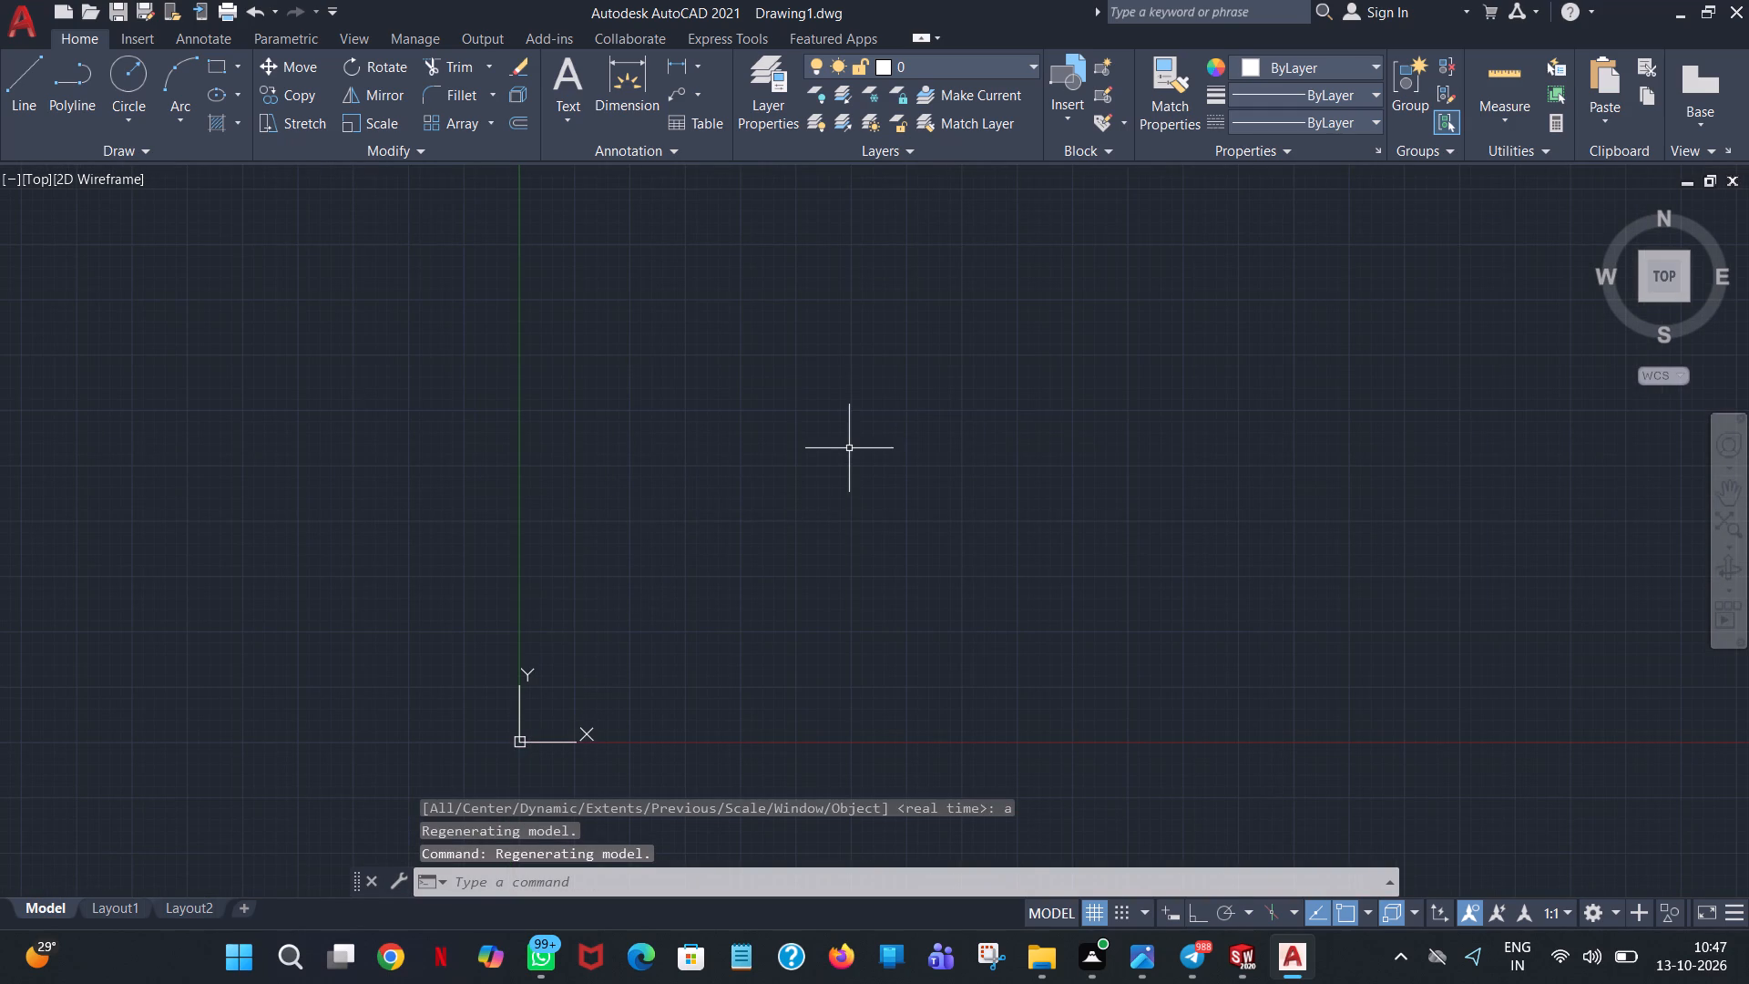
scroll(849, 448, "up", 2)
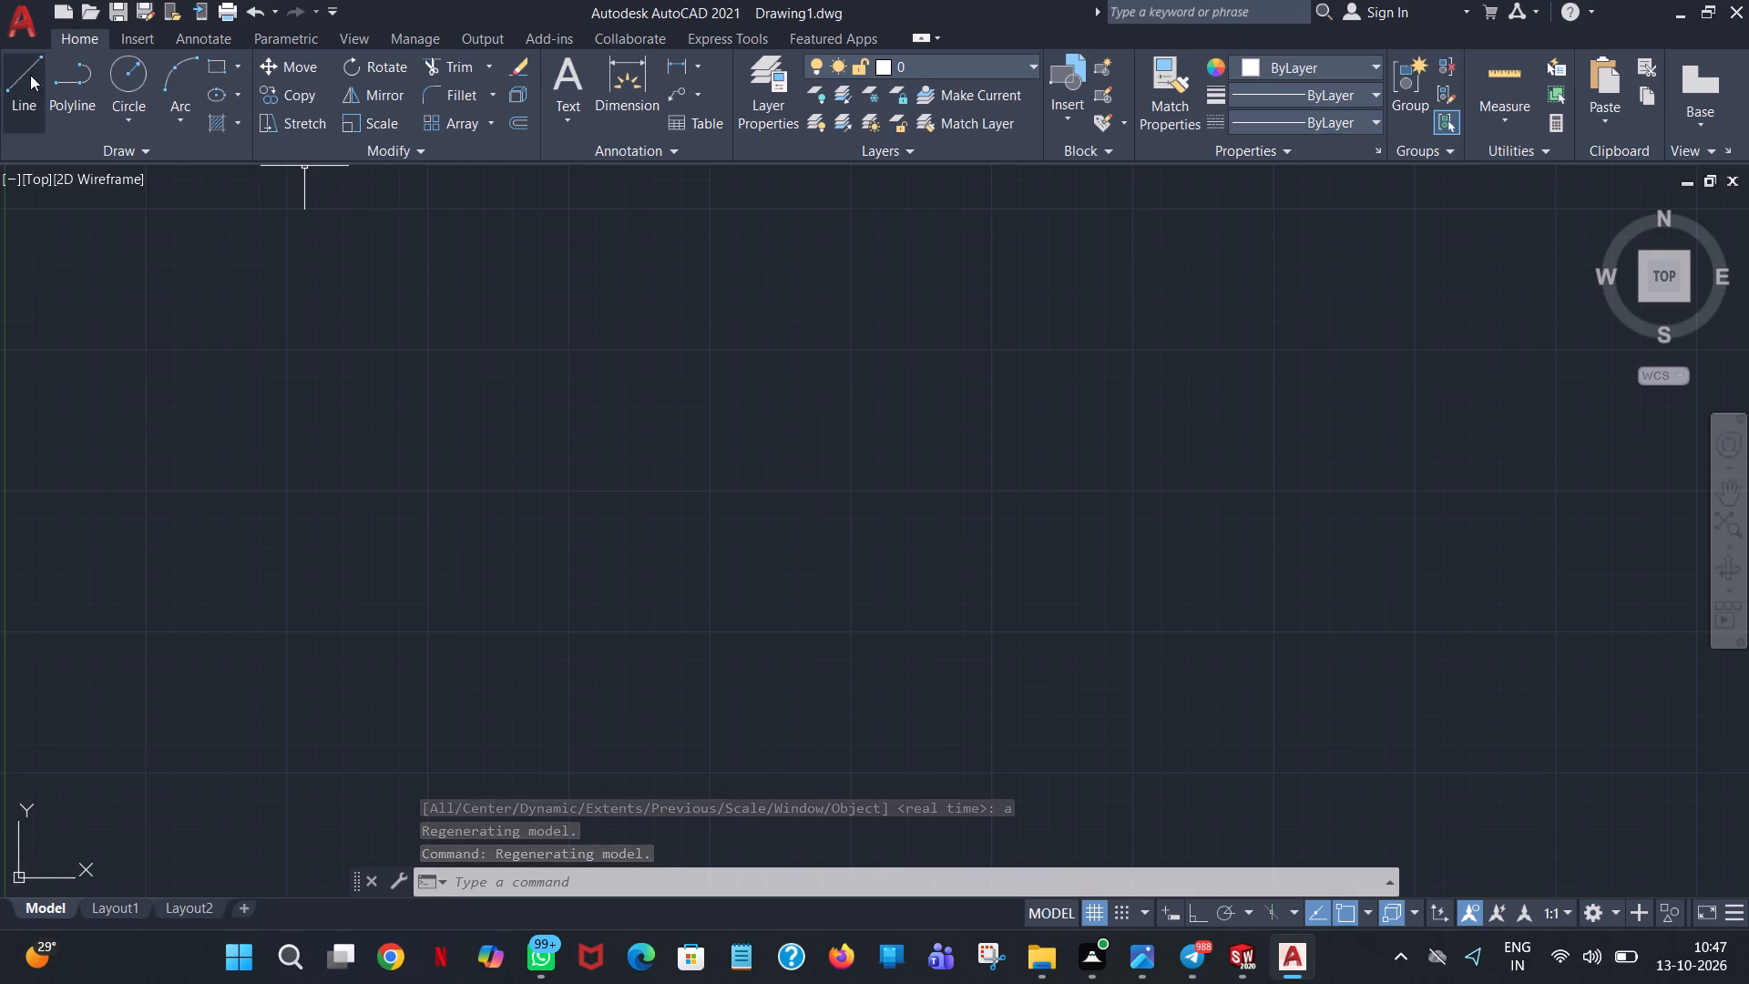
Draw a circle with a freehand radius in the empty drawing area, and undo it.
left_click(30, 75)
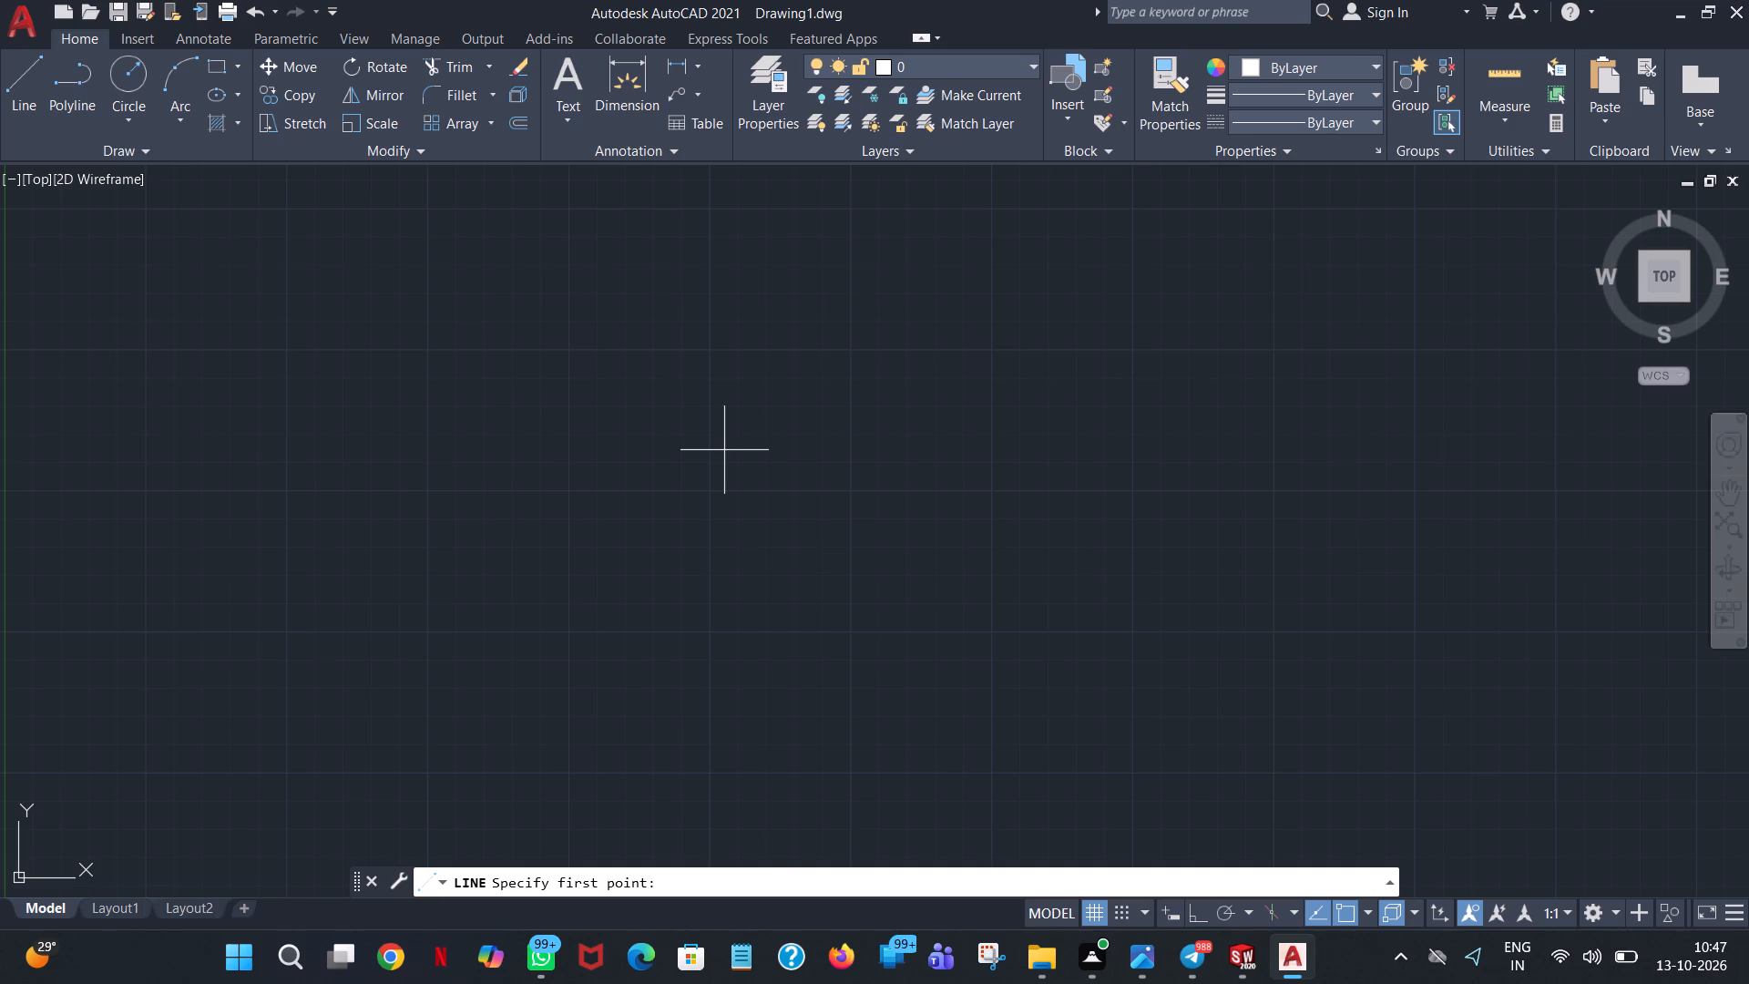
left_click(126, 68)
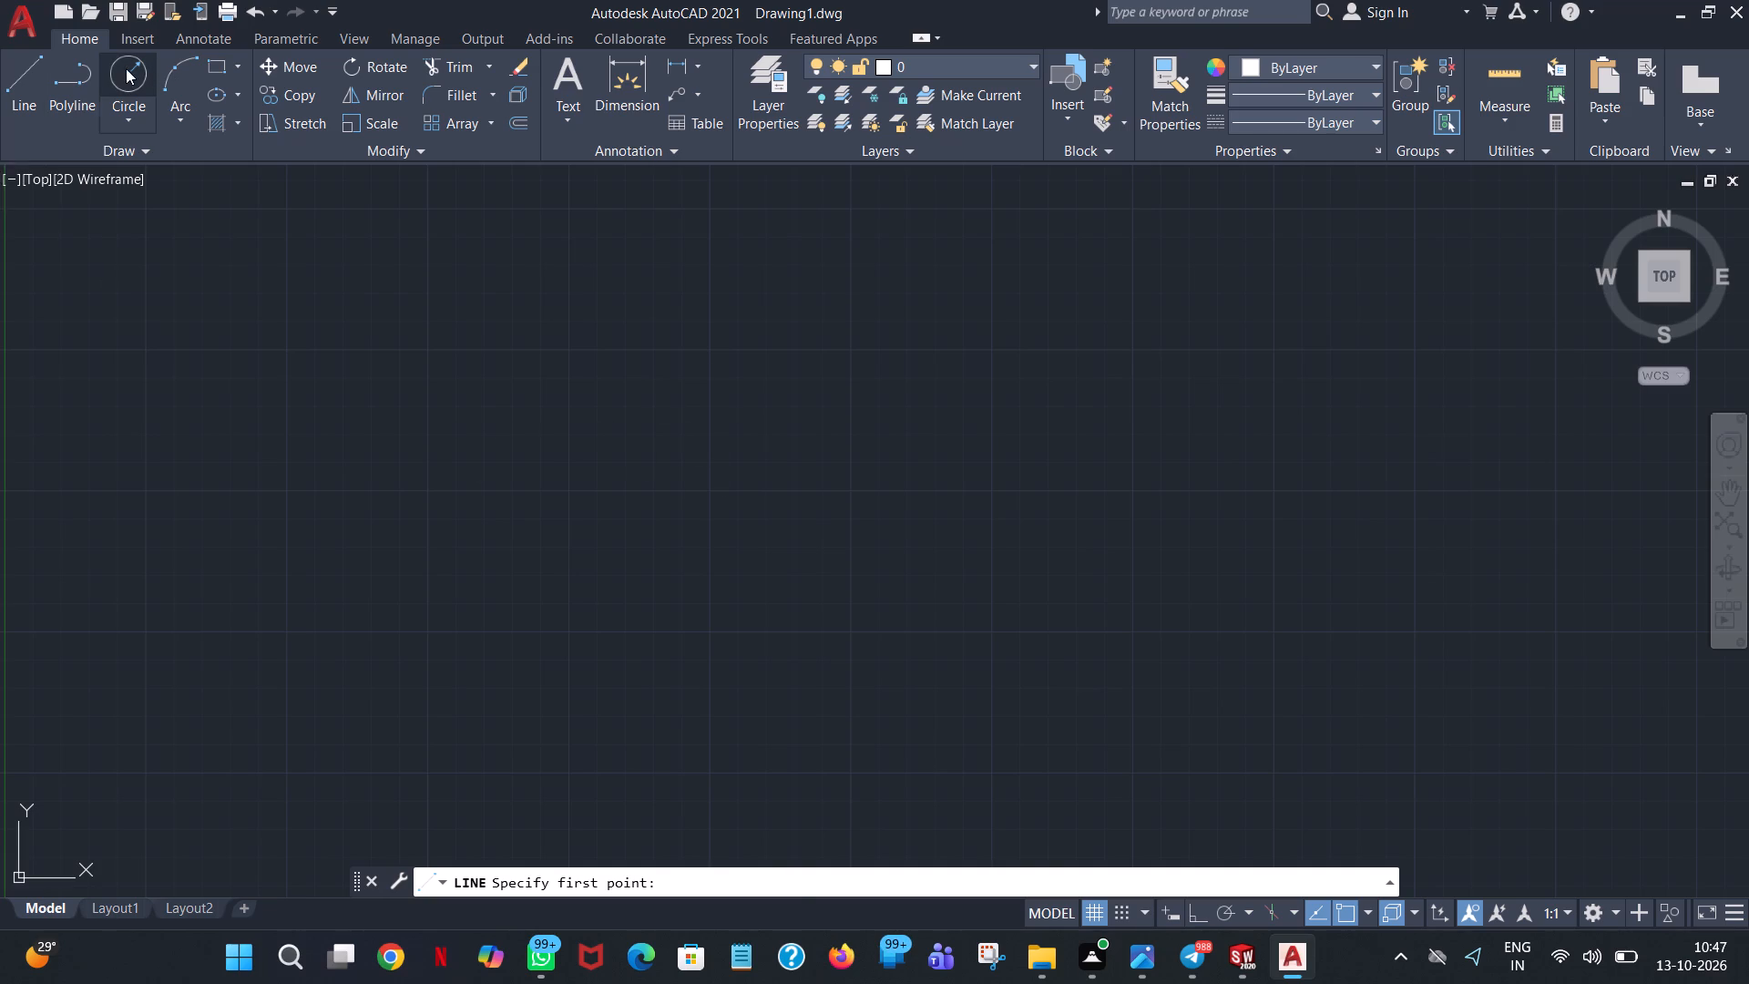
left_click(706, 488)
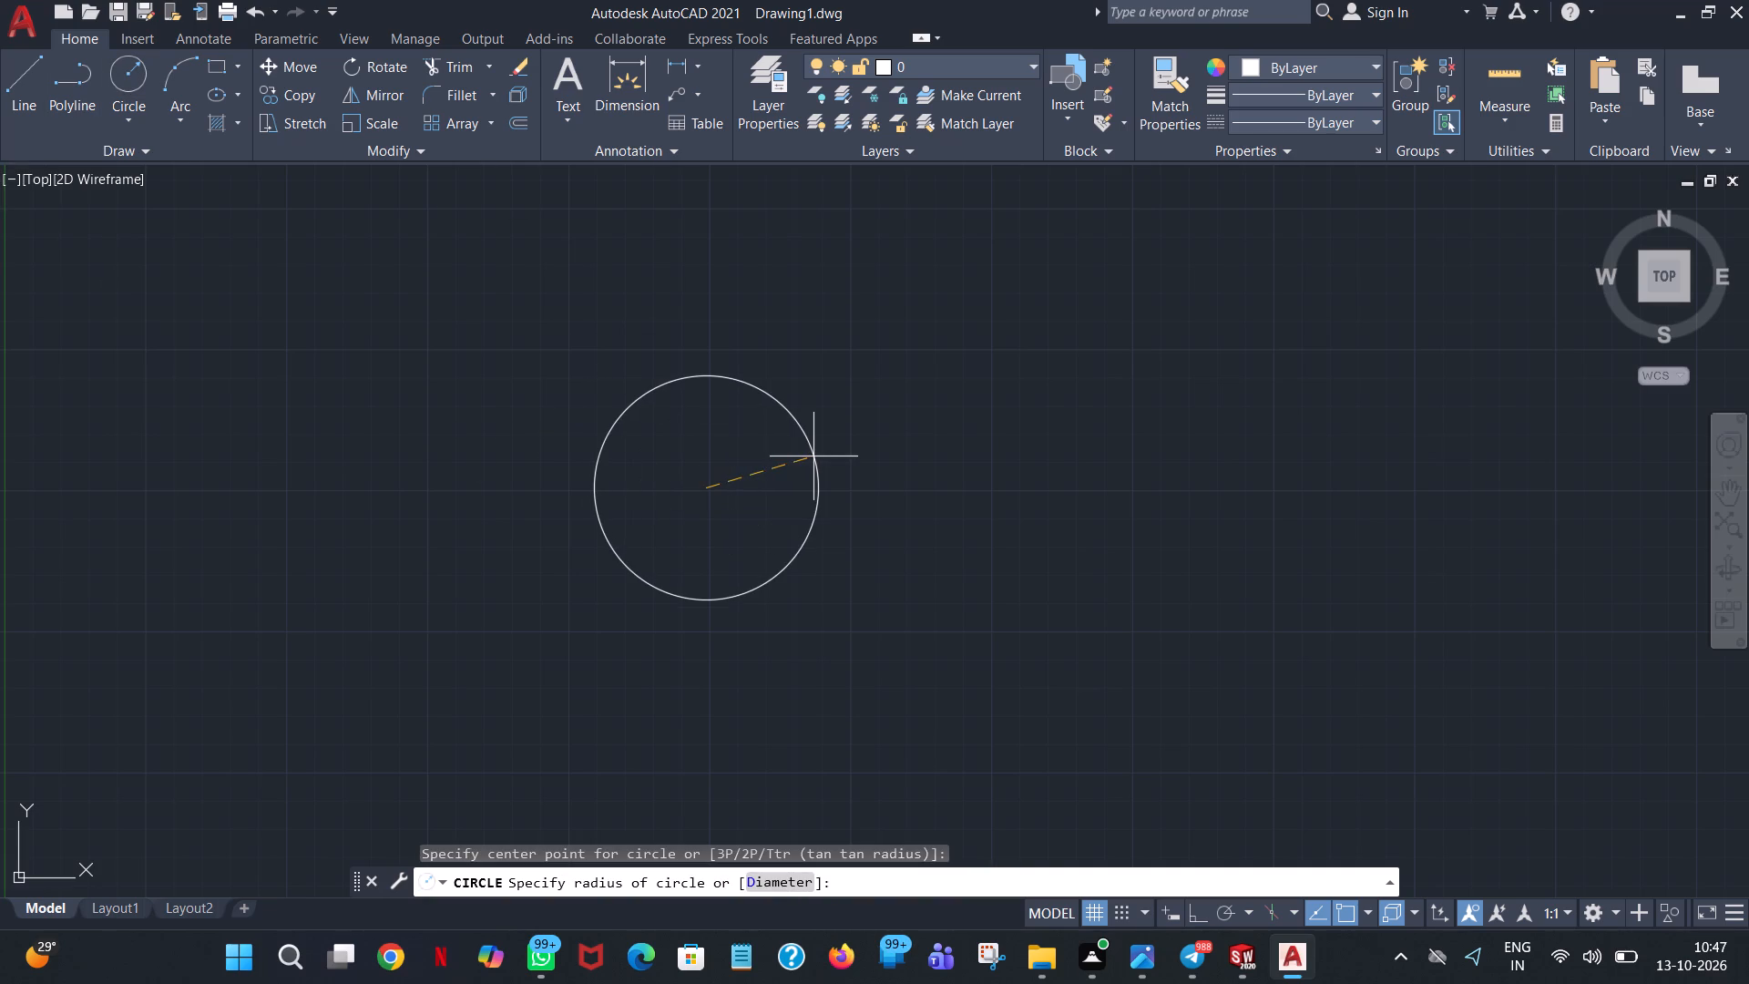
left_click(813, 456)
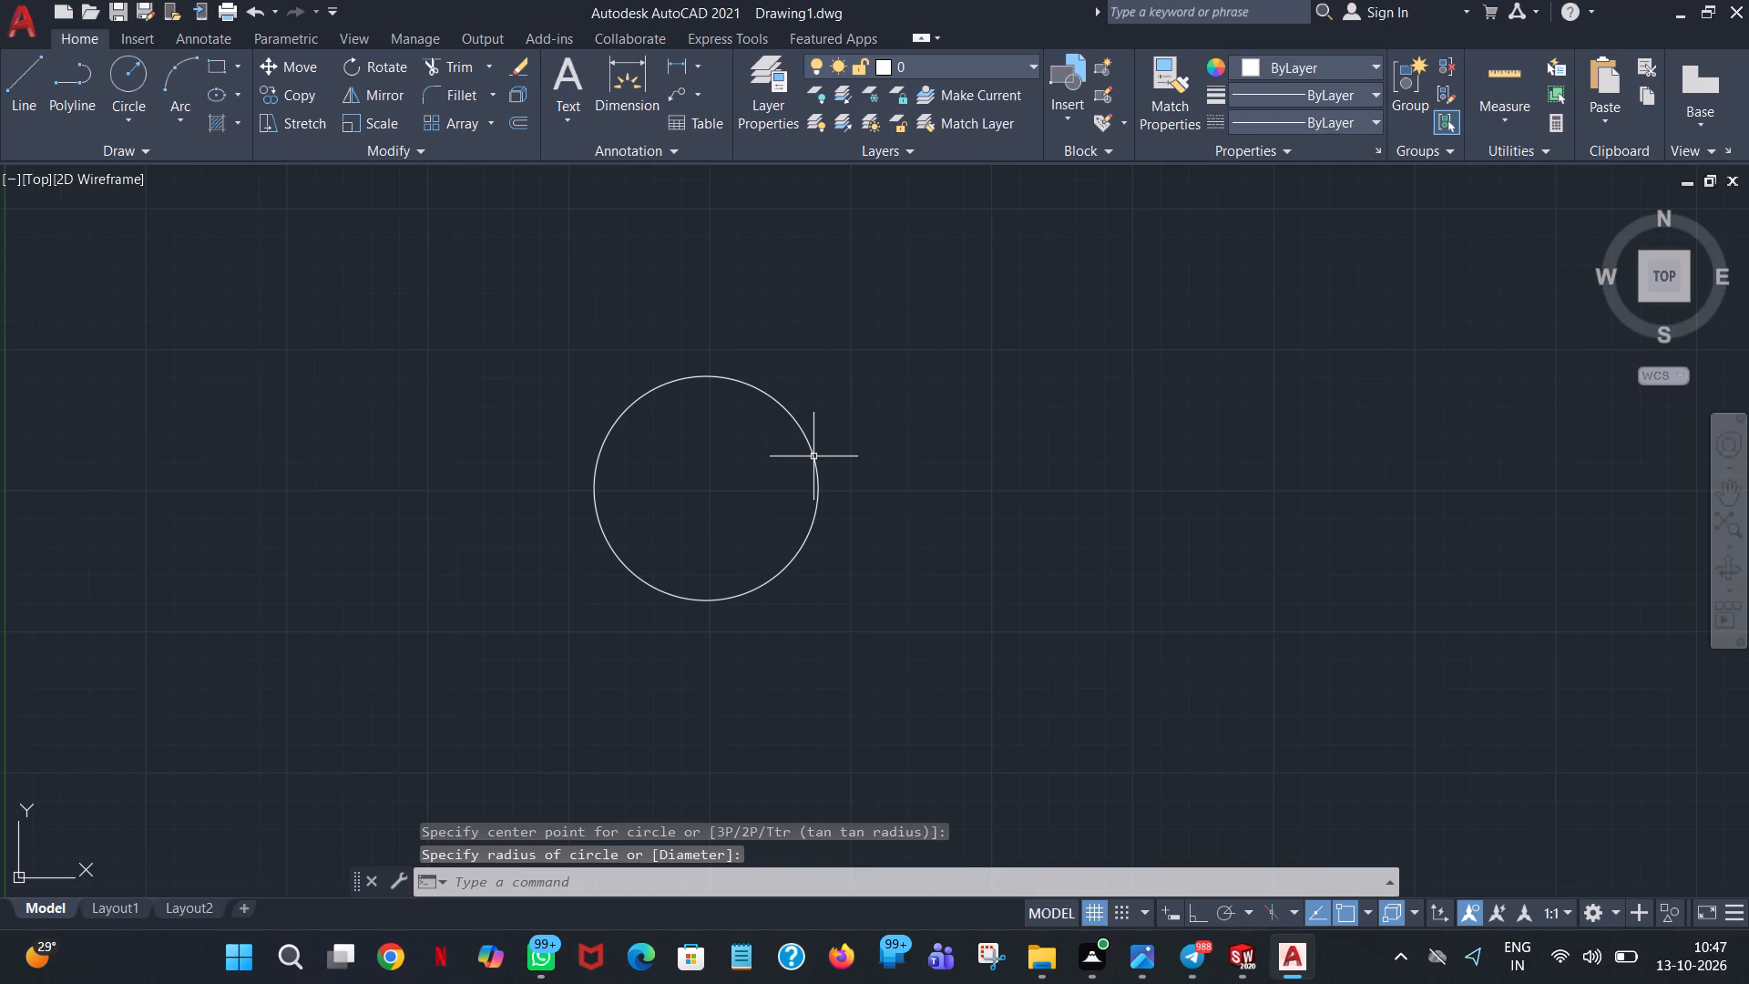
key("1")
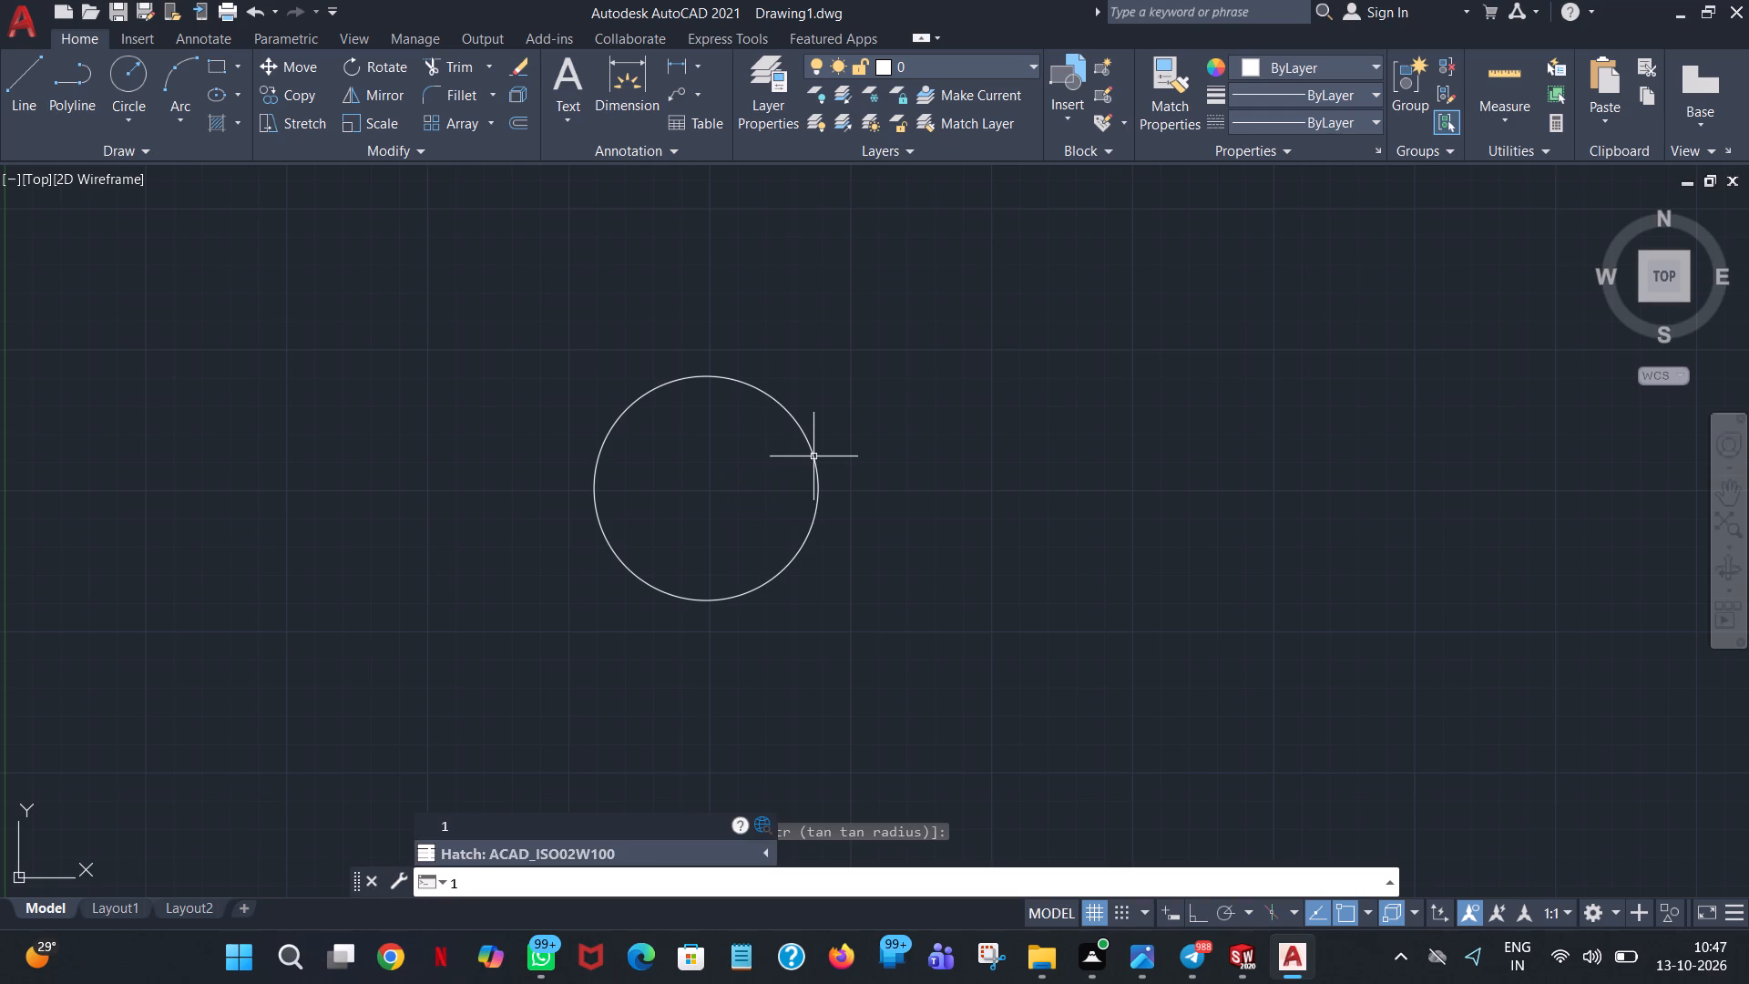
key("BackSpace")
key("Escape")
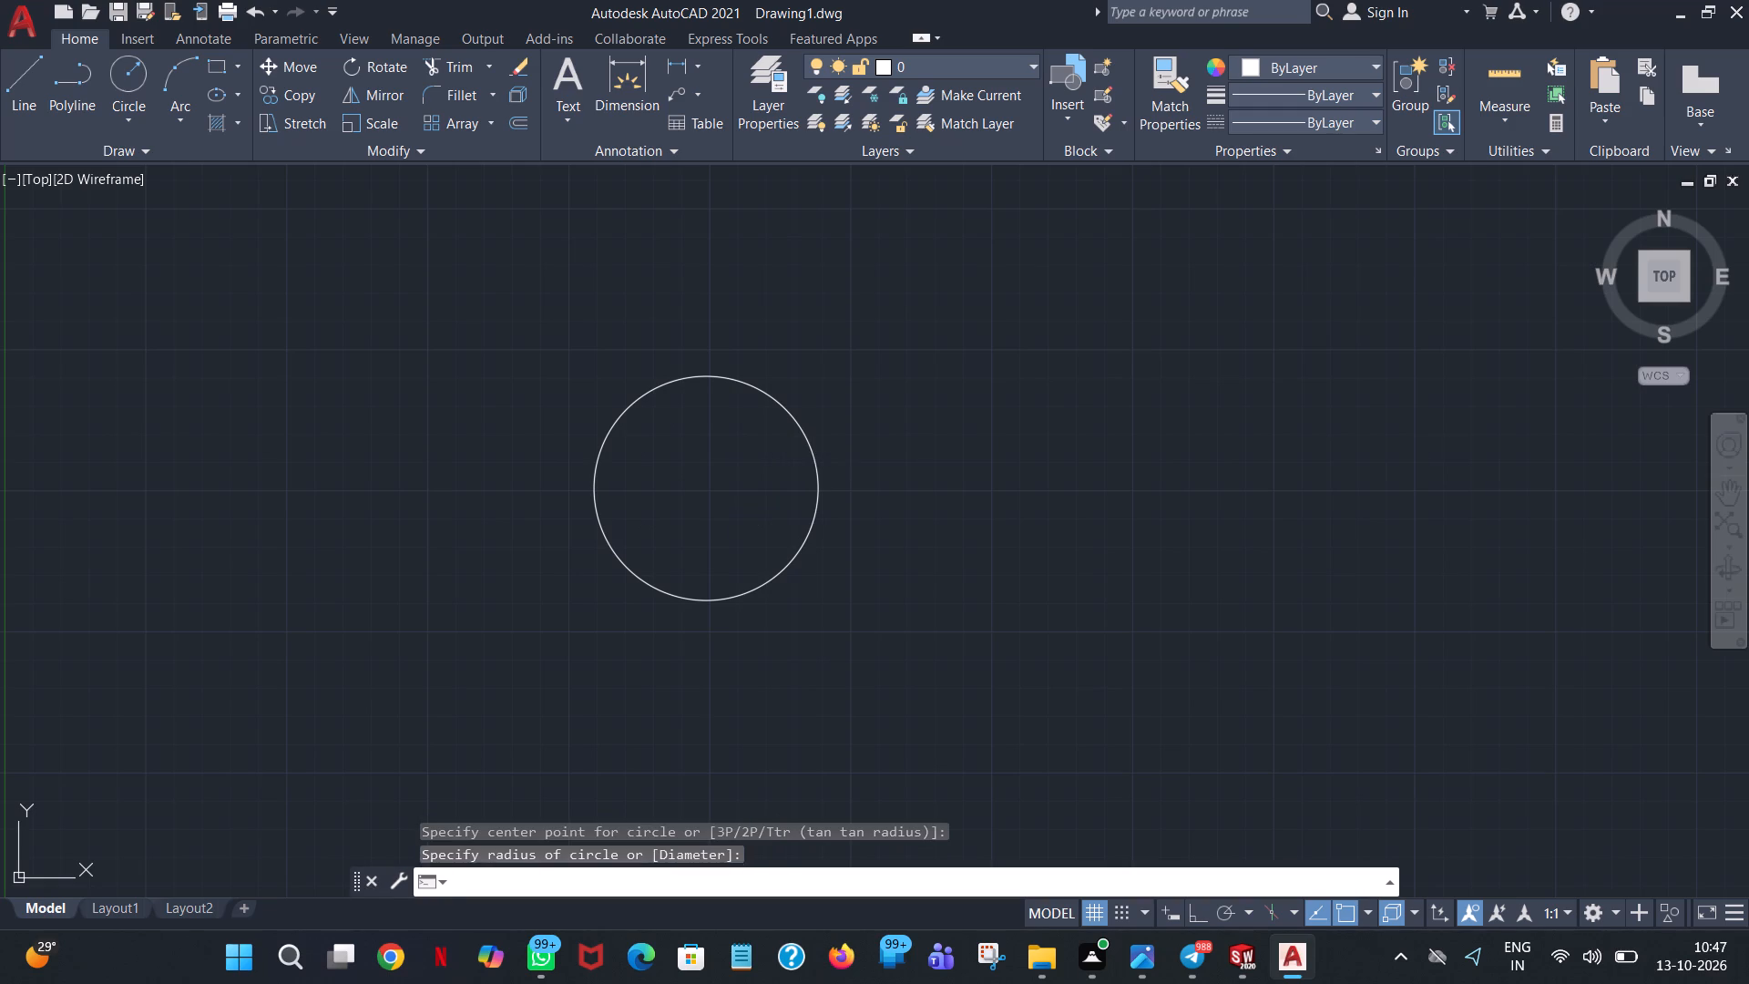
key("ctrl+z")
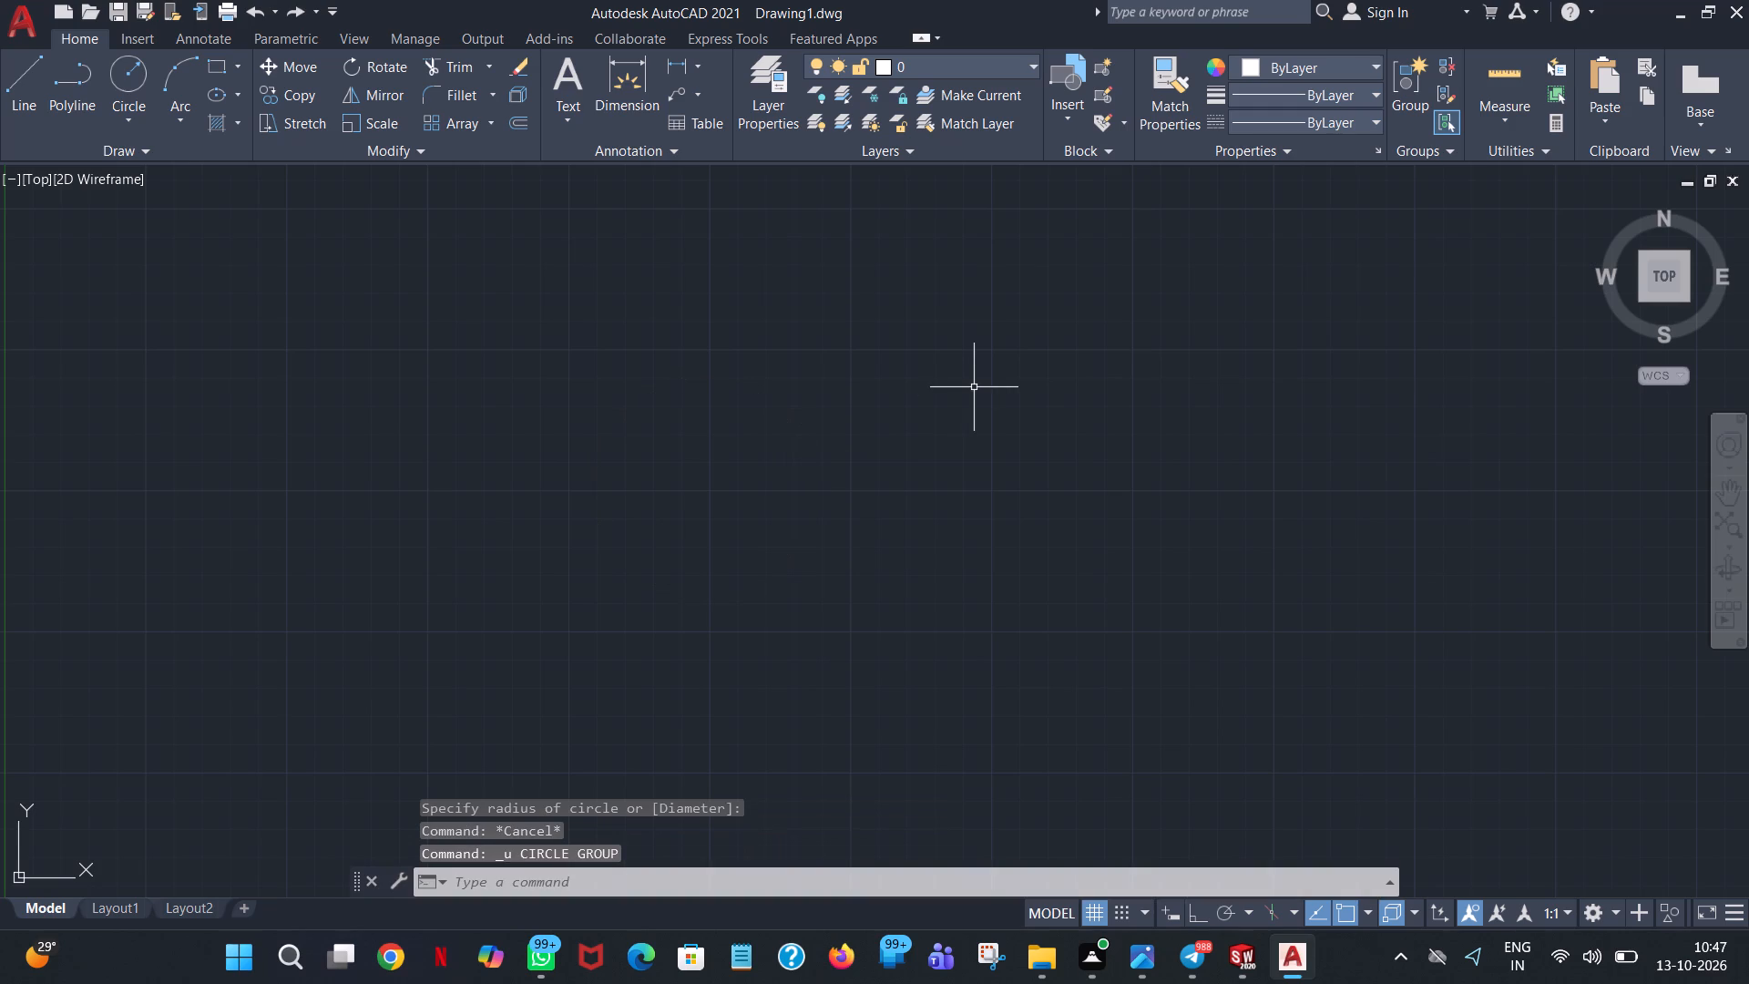
Draw the plate's central bore as a circle with a diameter of 61 in the middle of the drawing area.
left_click(115, 78)
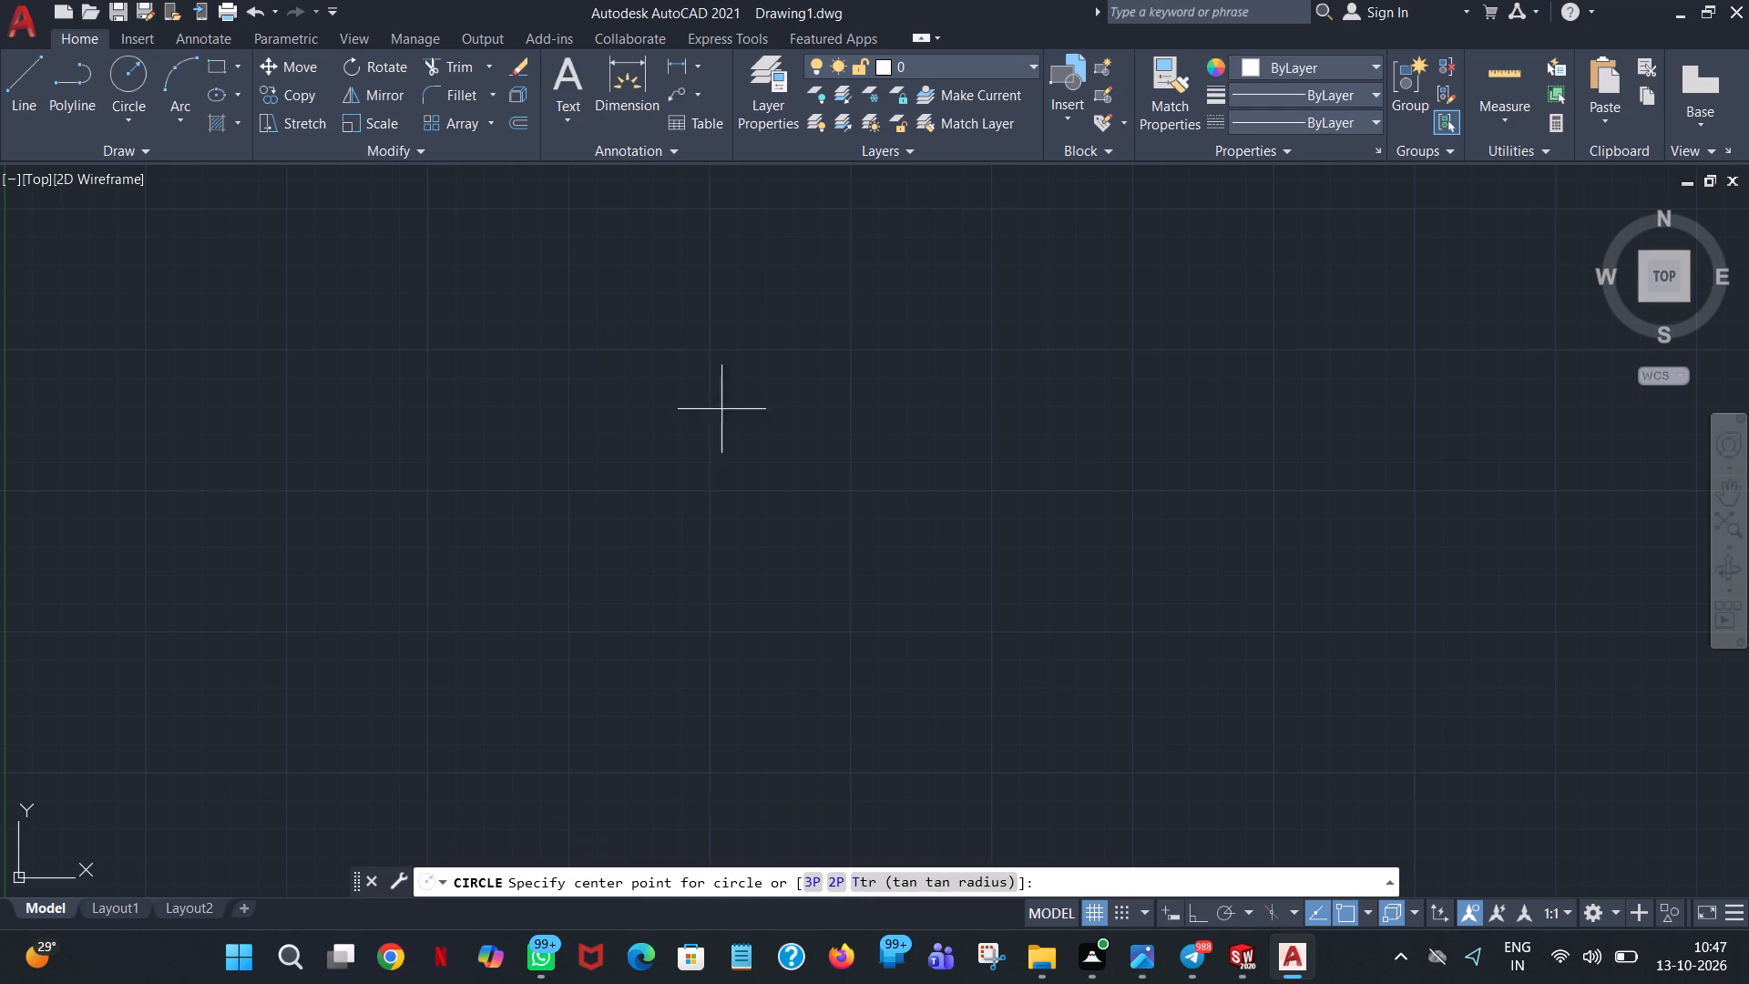
left_click(812, 436)
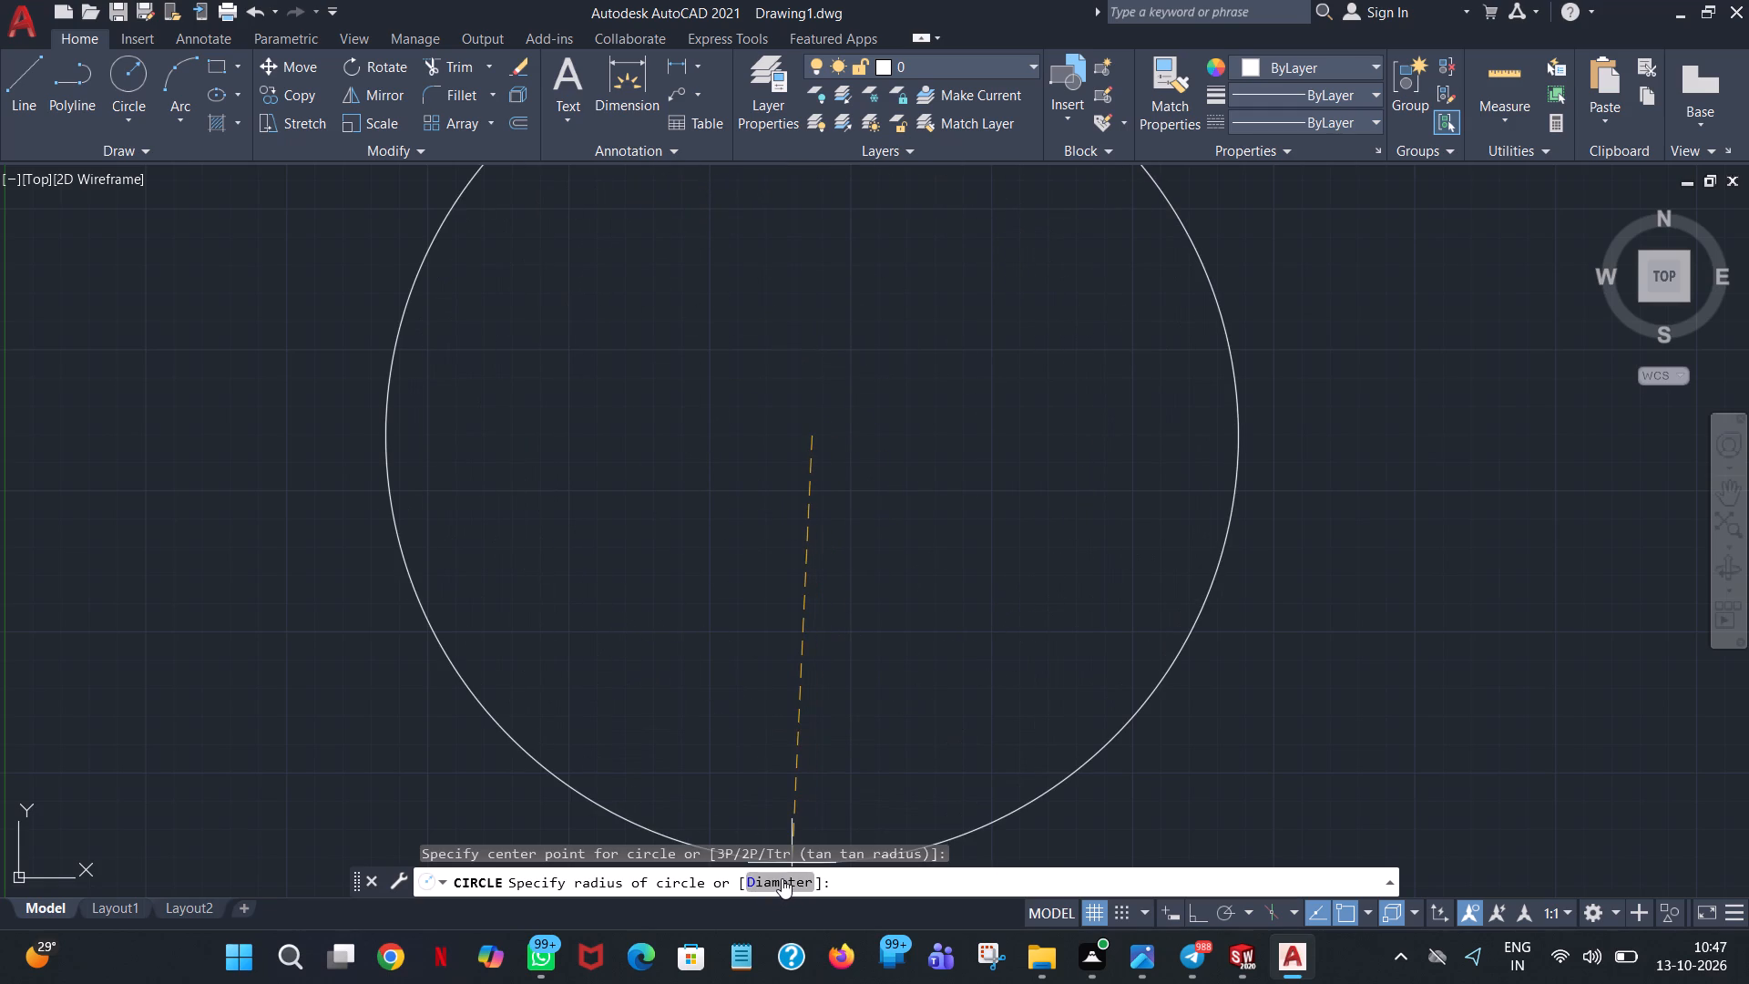
key("d")
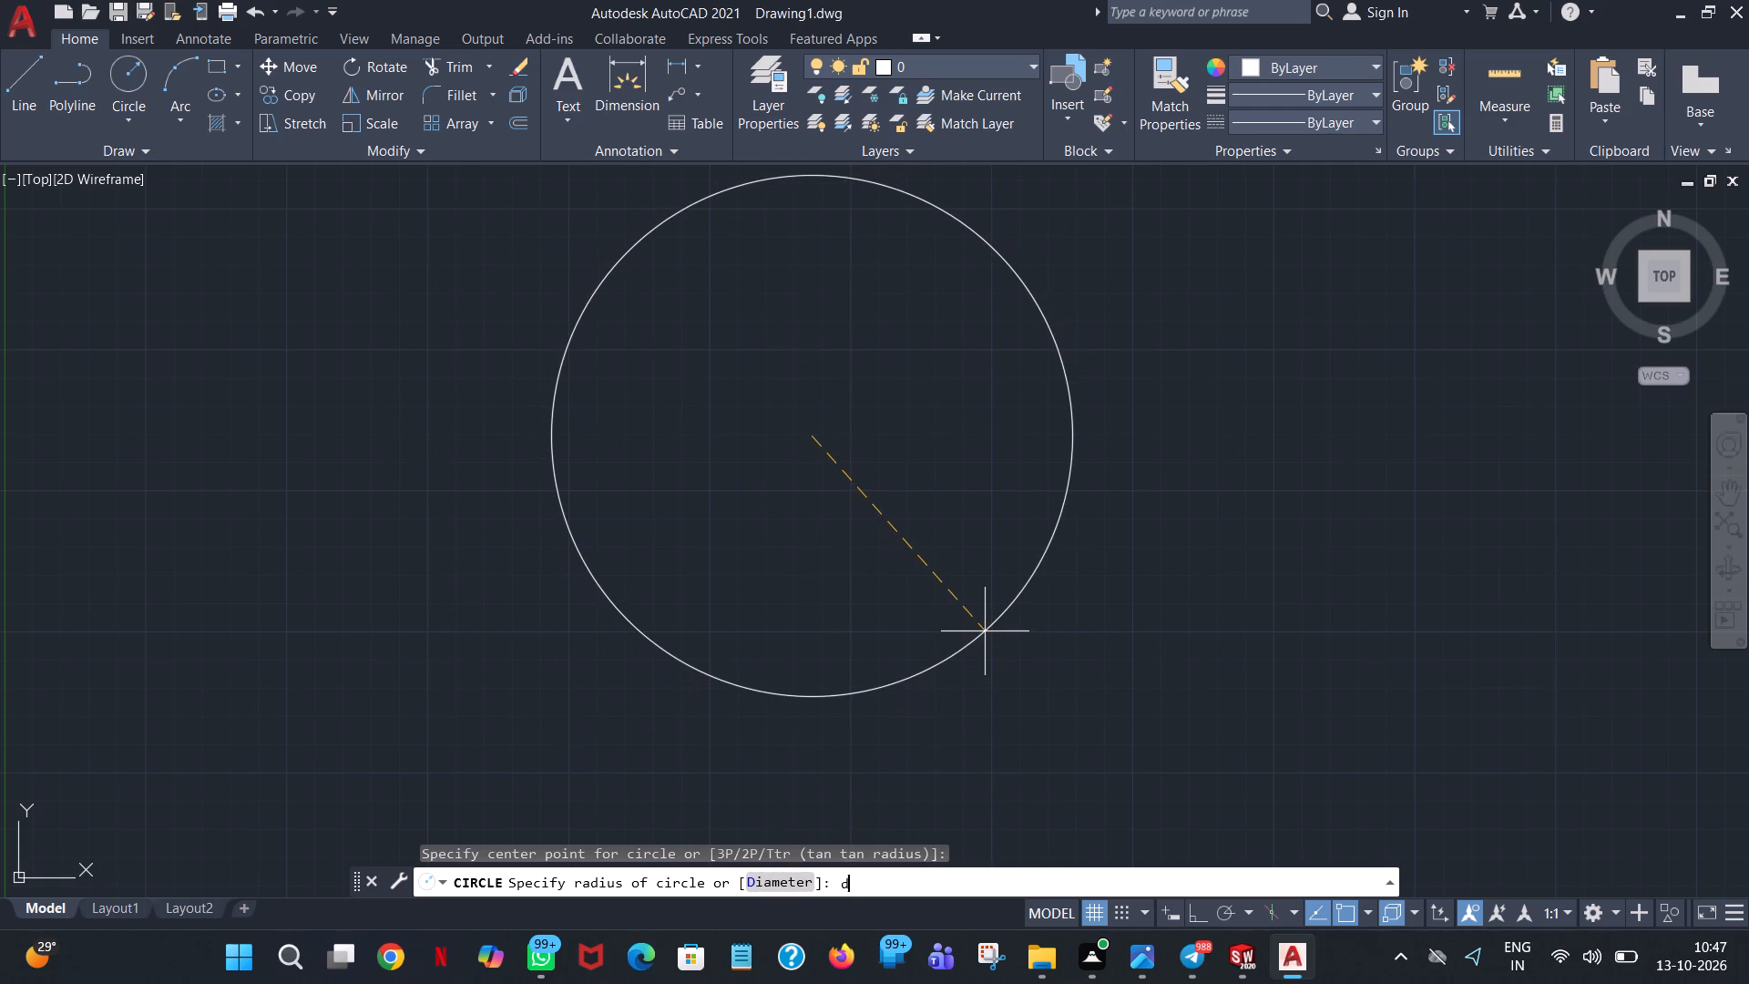
key("Return")
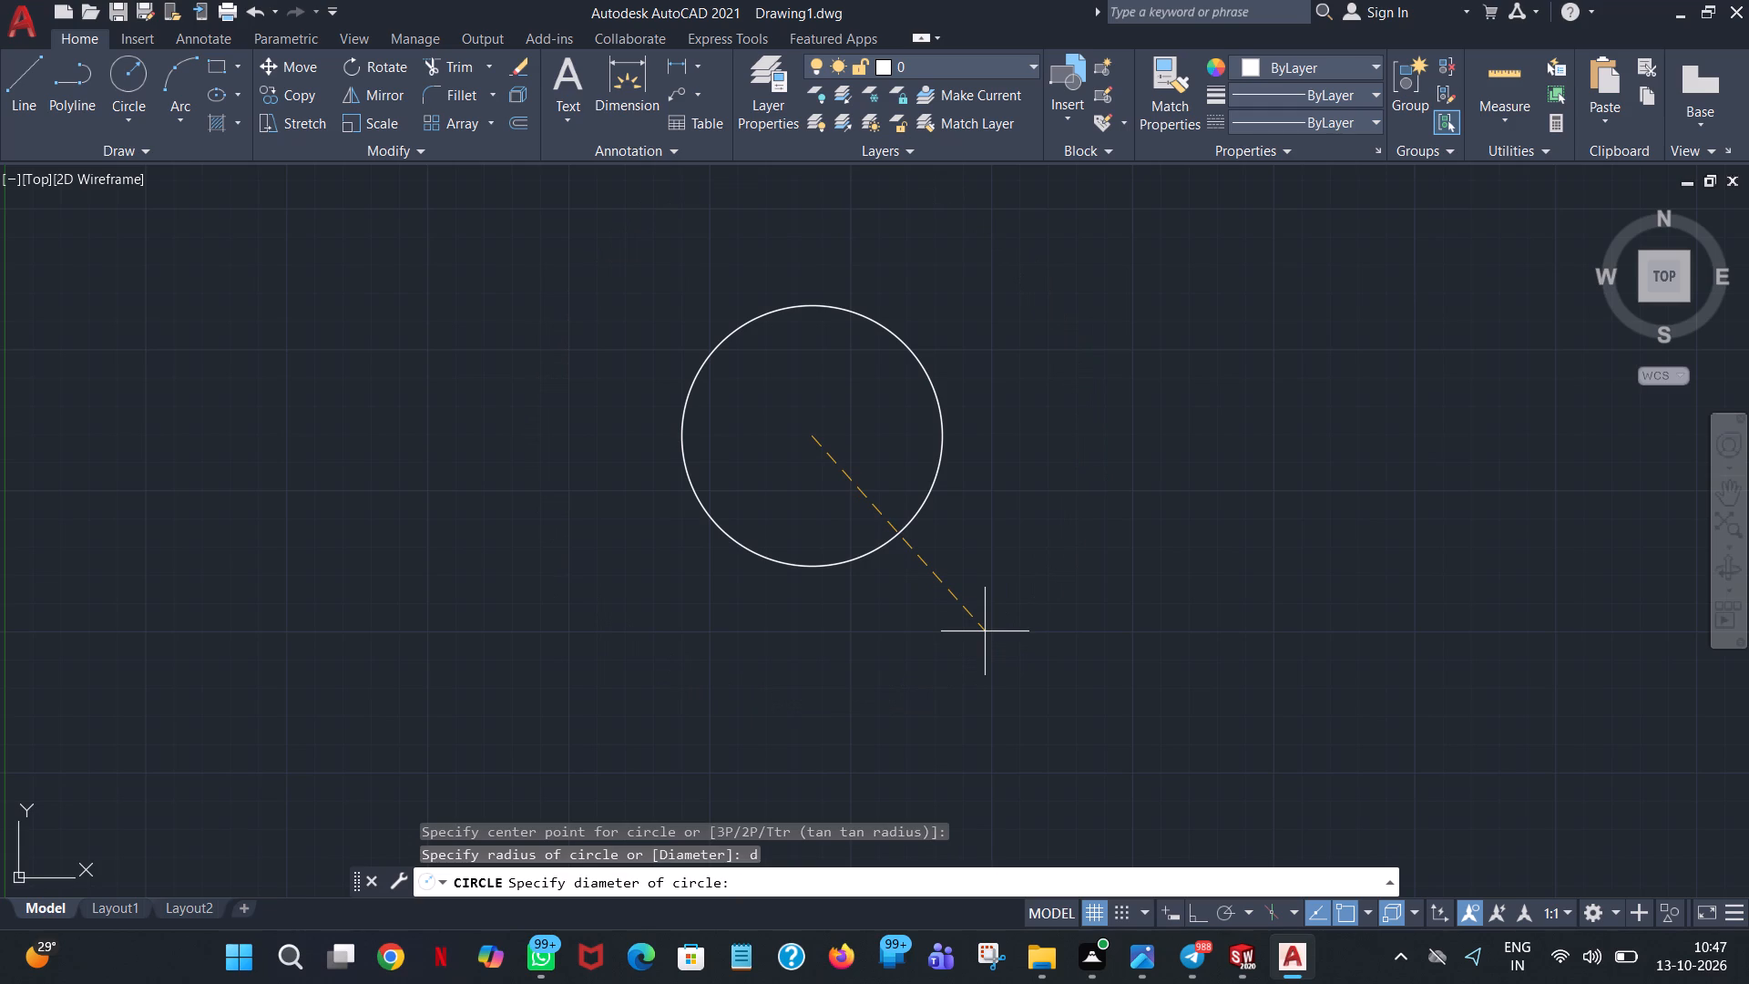
type("61")
key("Return")
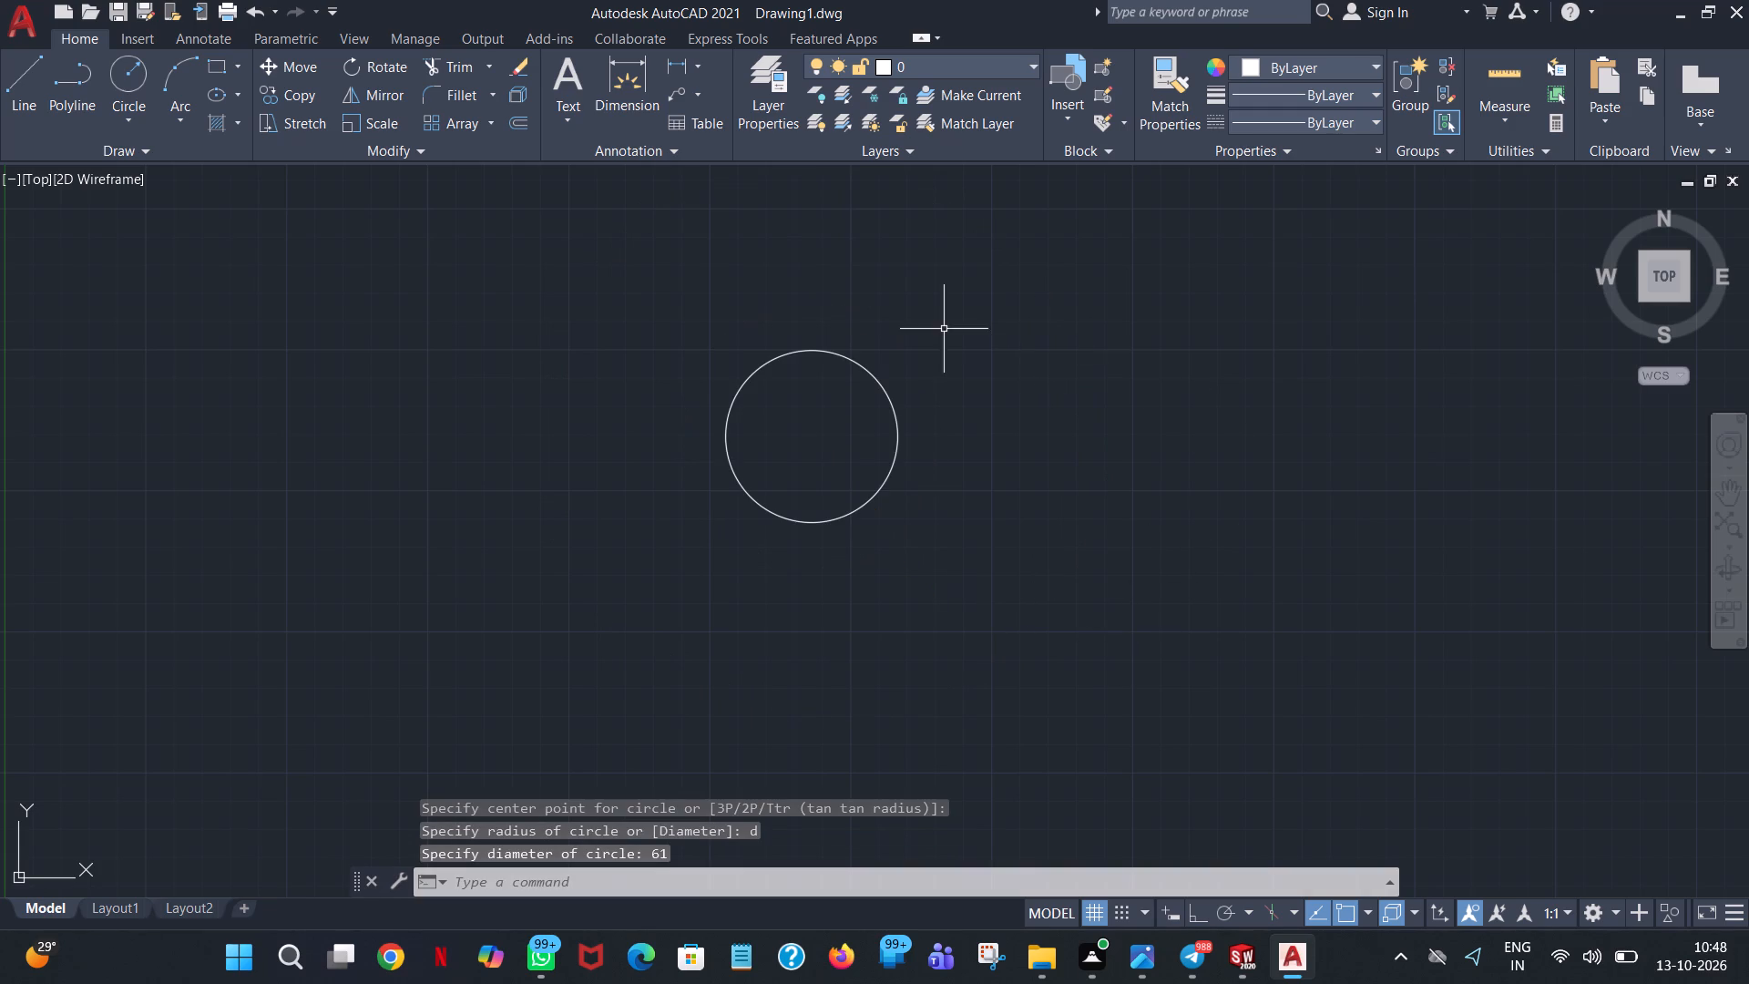
scroll(827, 374, "up", 2)
scroll(836, 369, "down", 2)
left_click(939, 309)
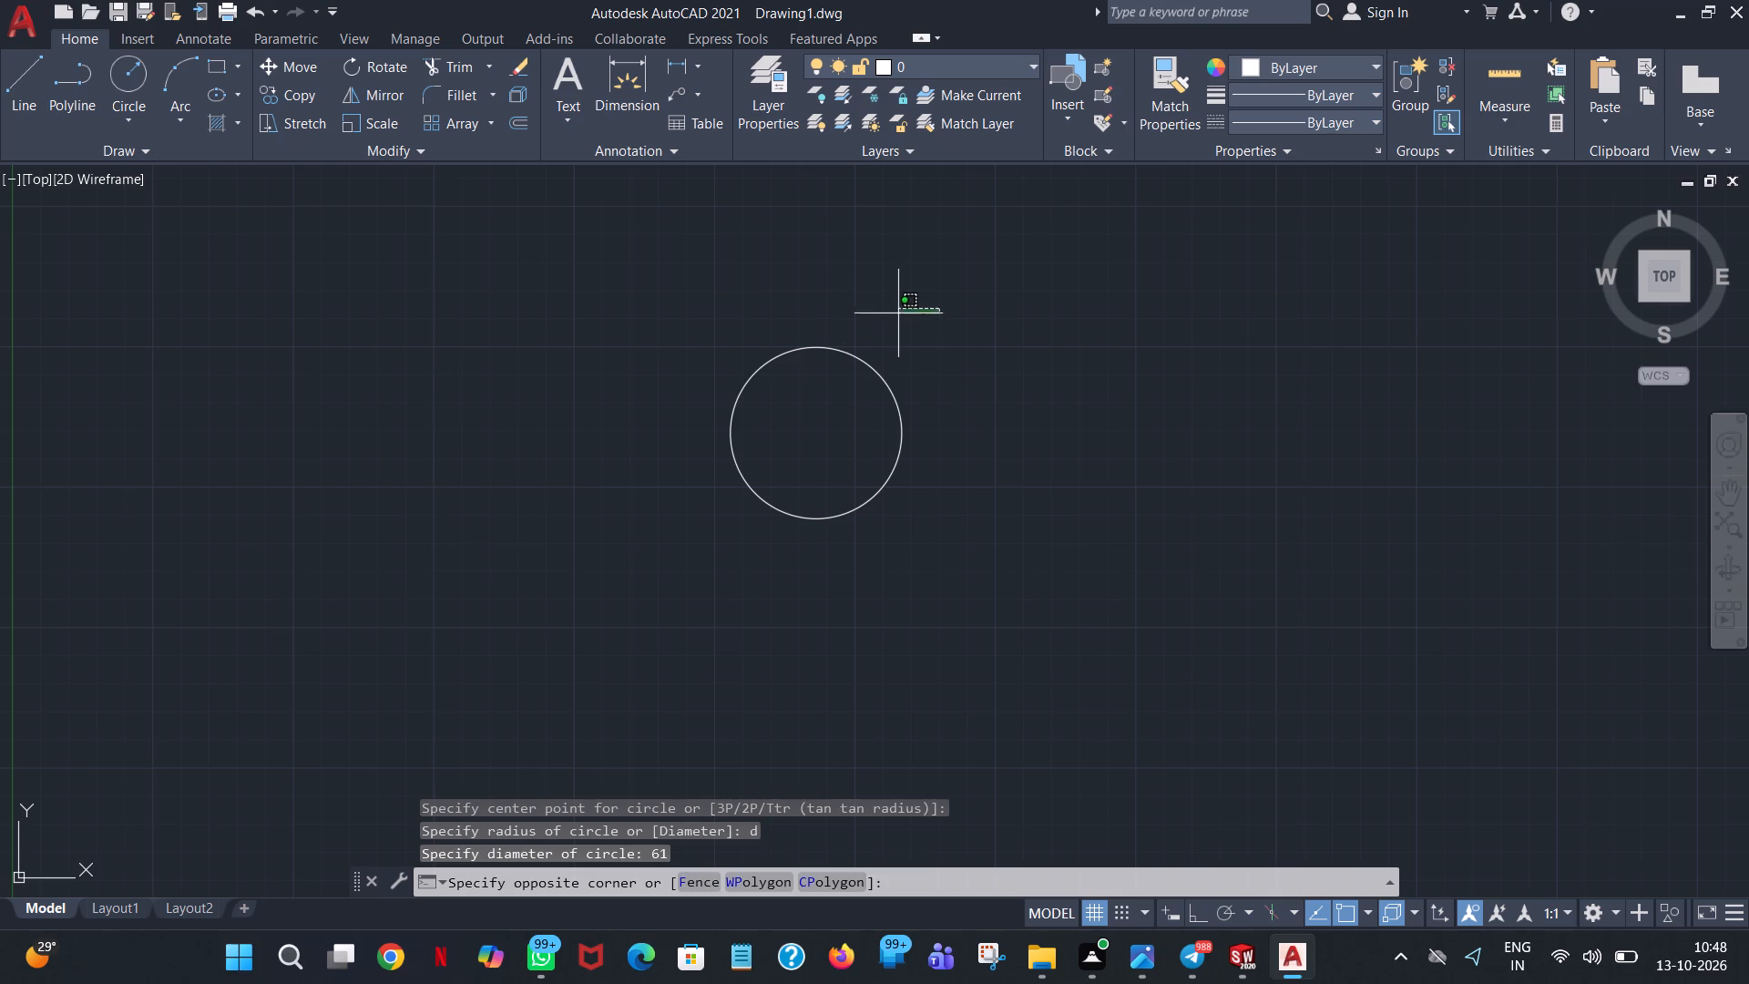
left_click(902, 310)
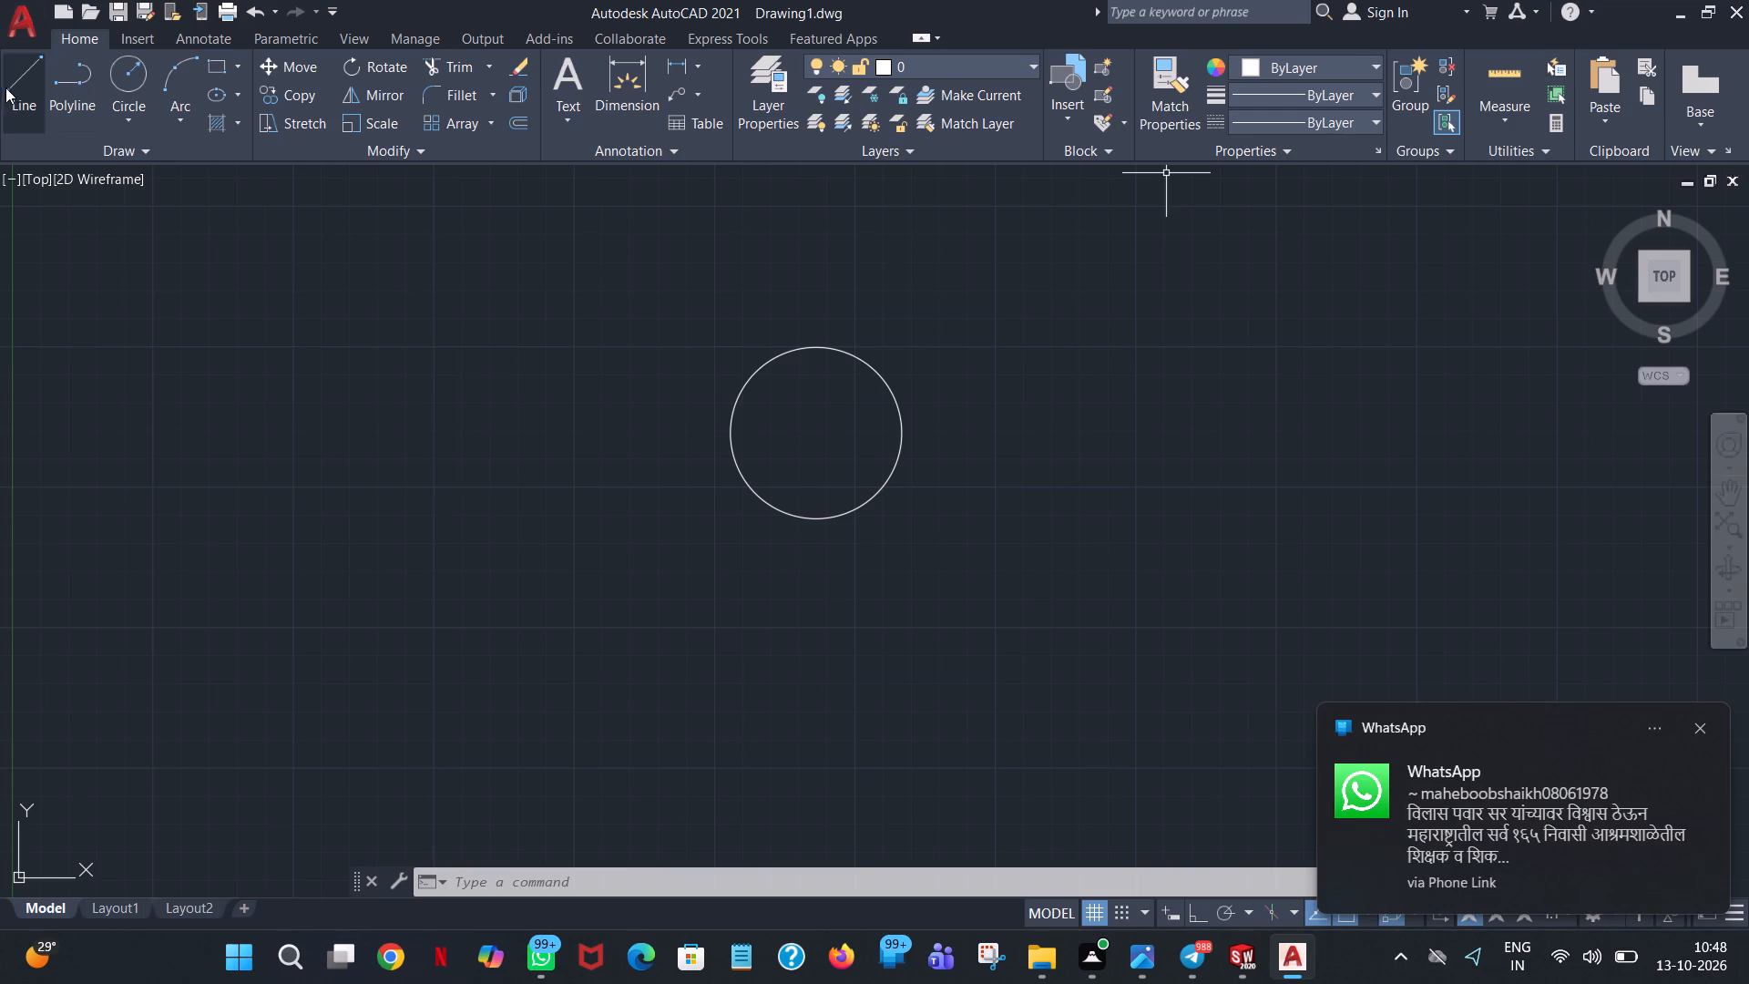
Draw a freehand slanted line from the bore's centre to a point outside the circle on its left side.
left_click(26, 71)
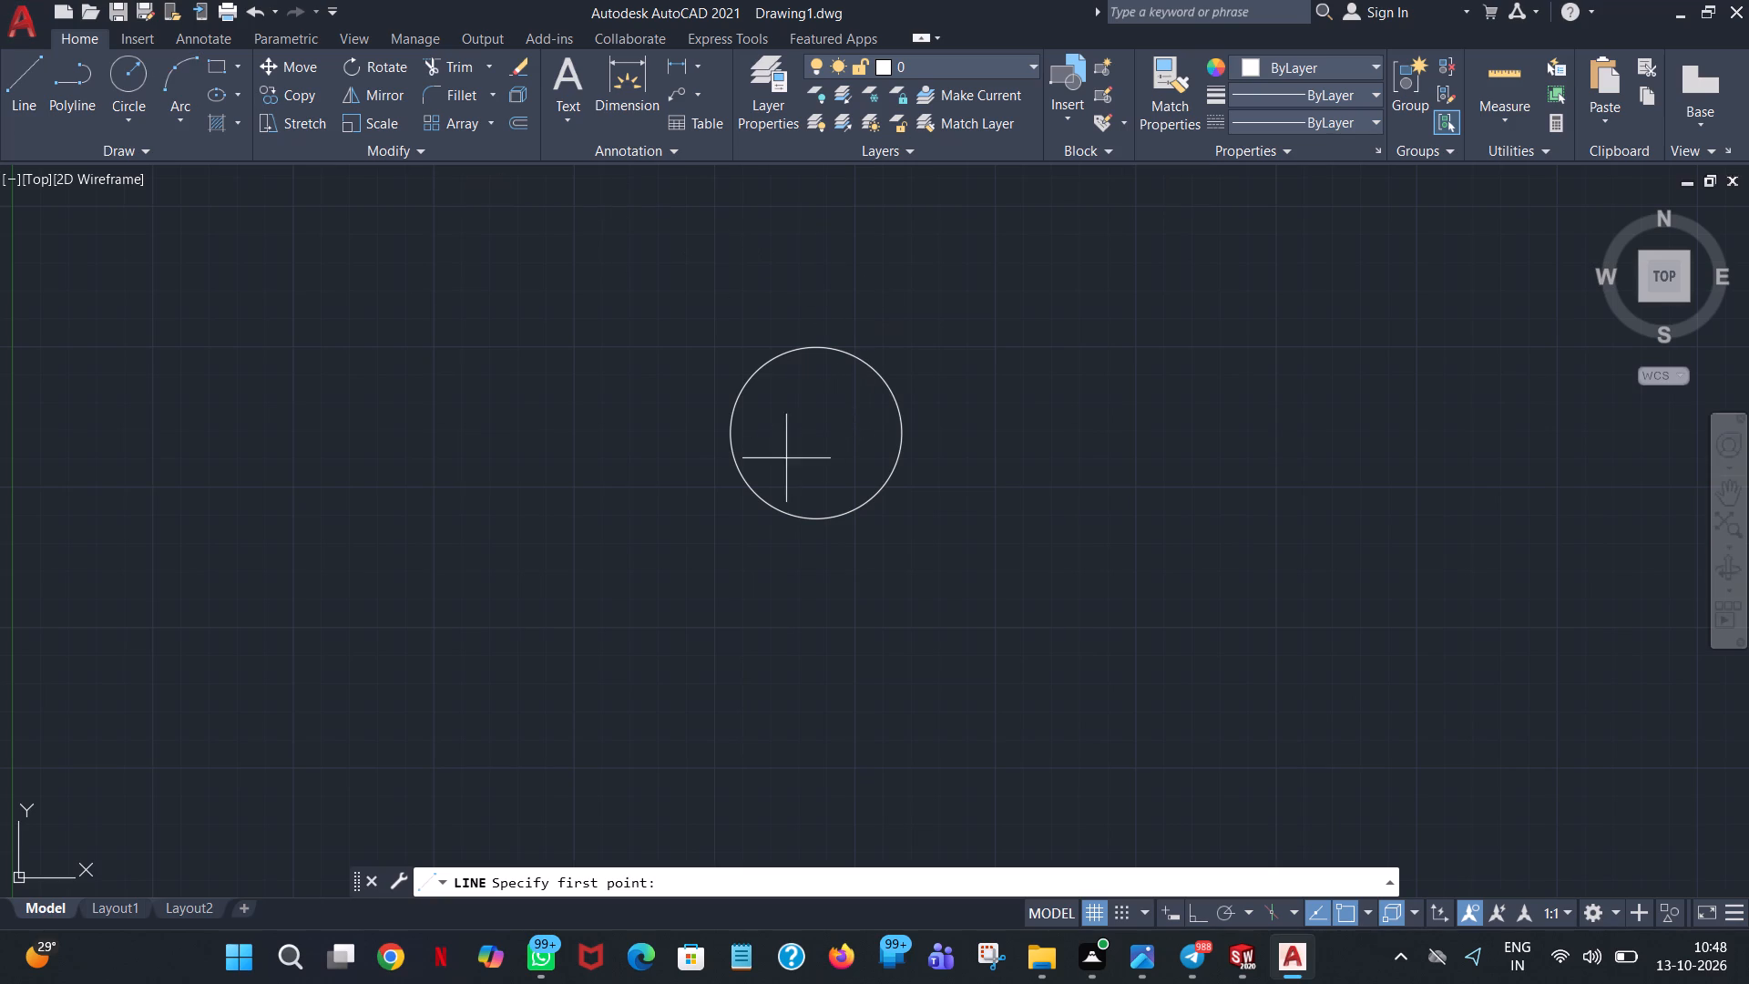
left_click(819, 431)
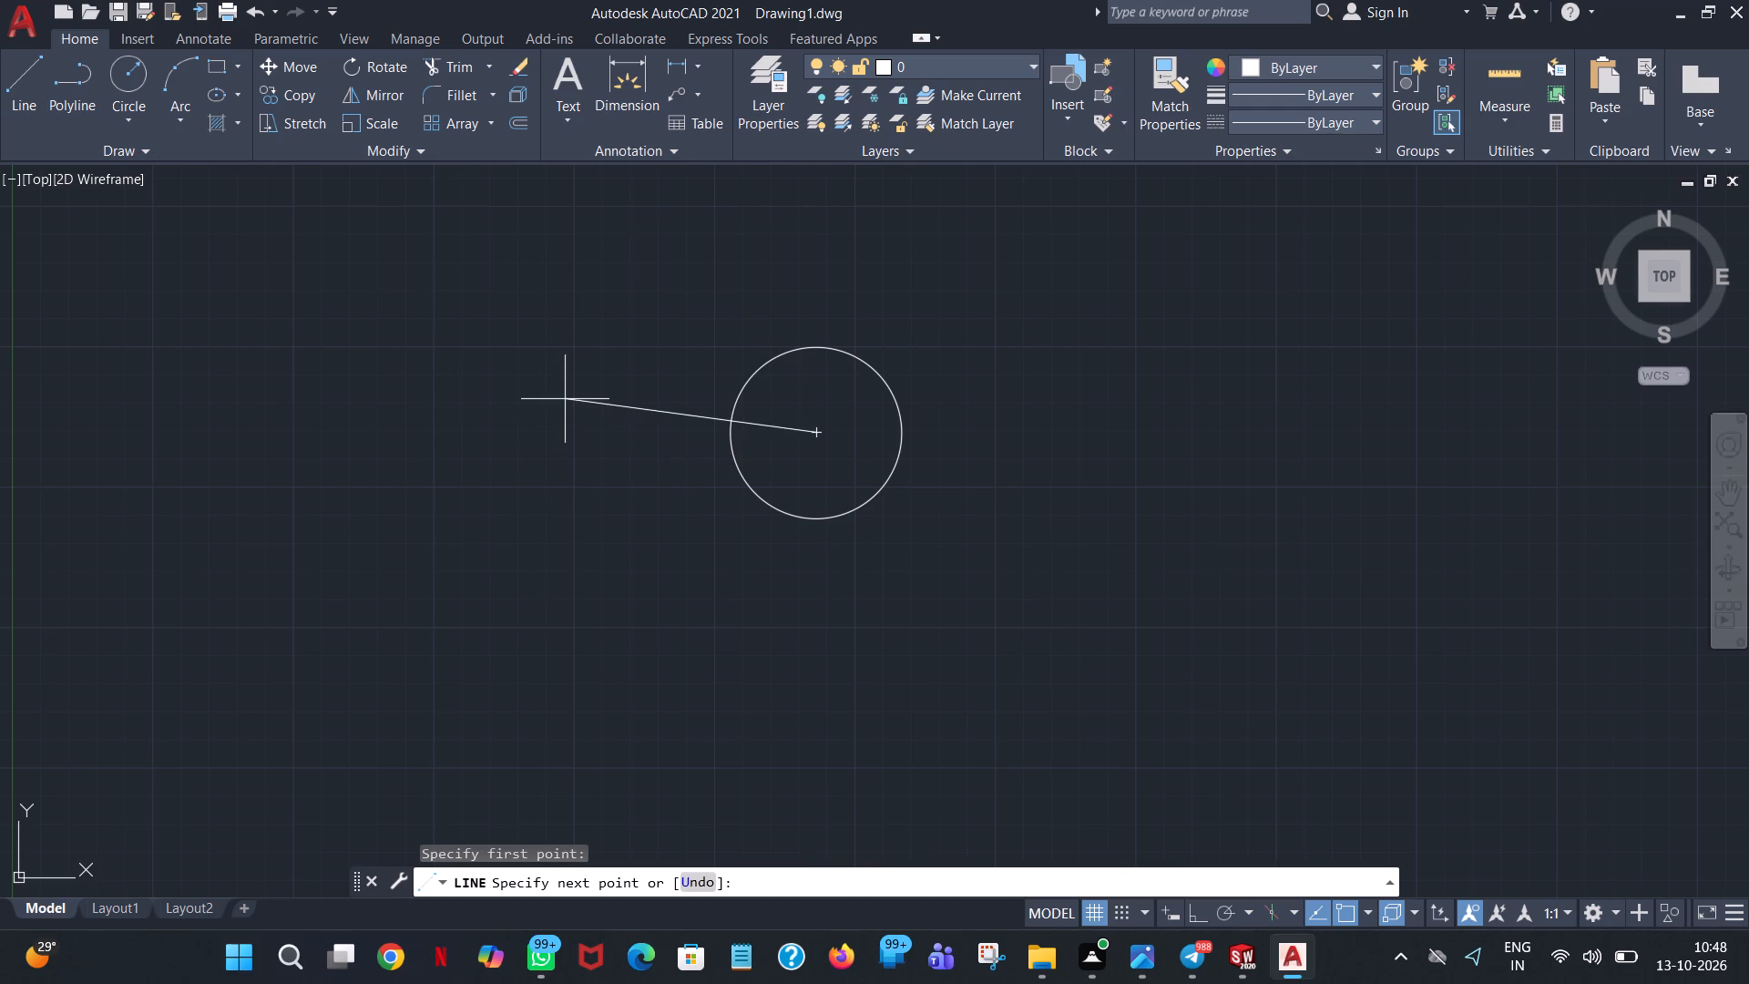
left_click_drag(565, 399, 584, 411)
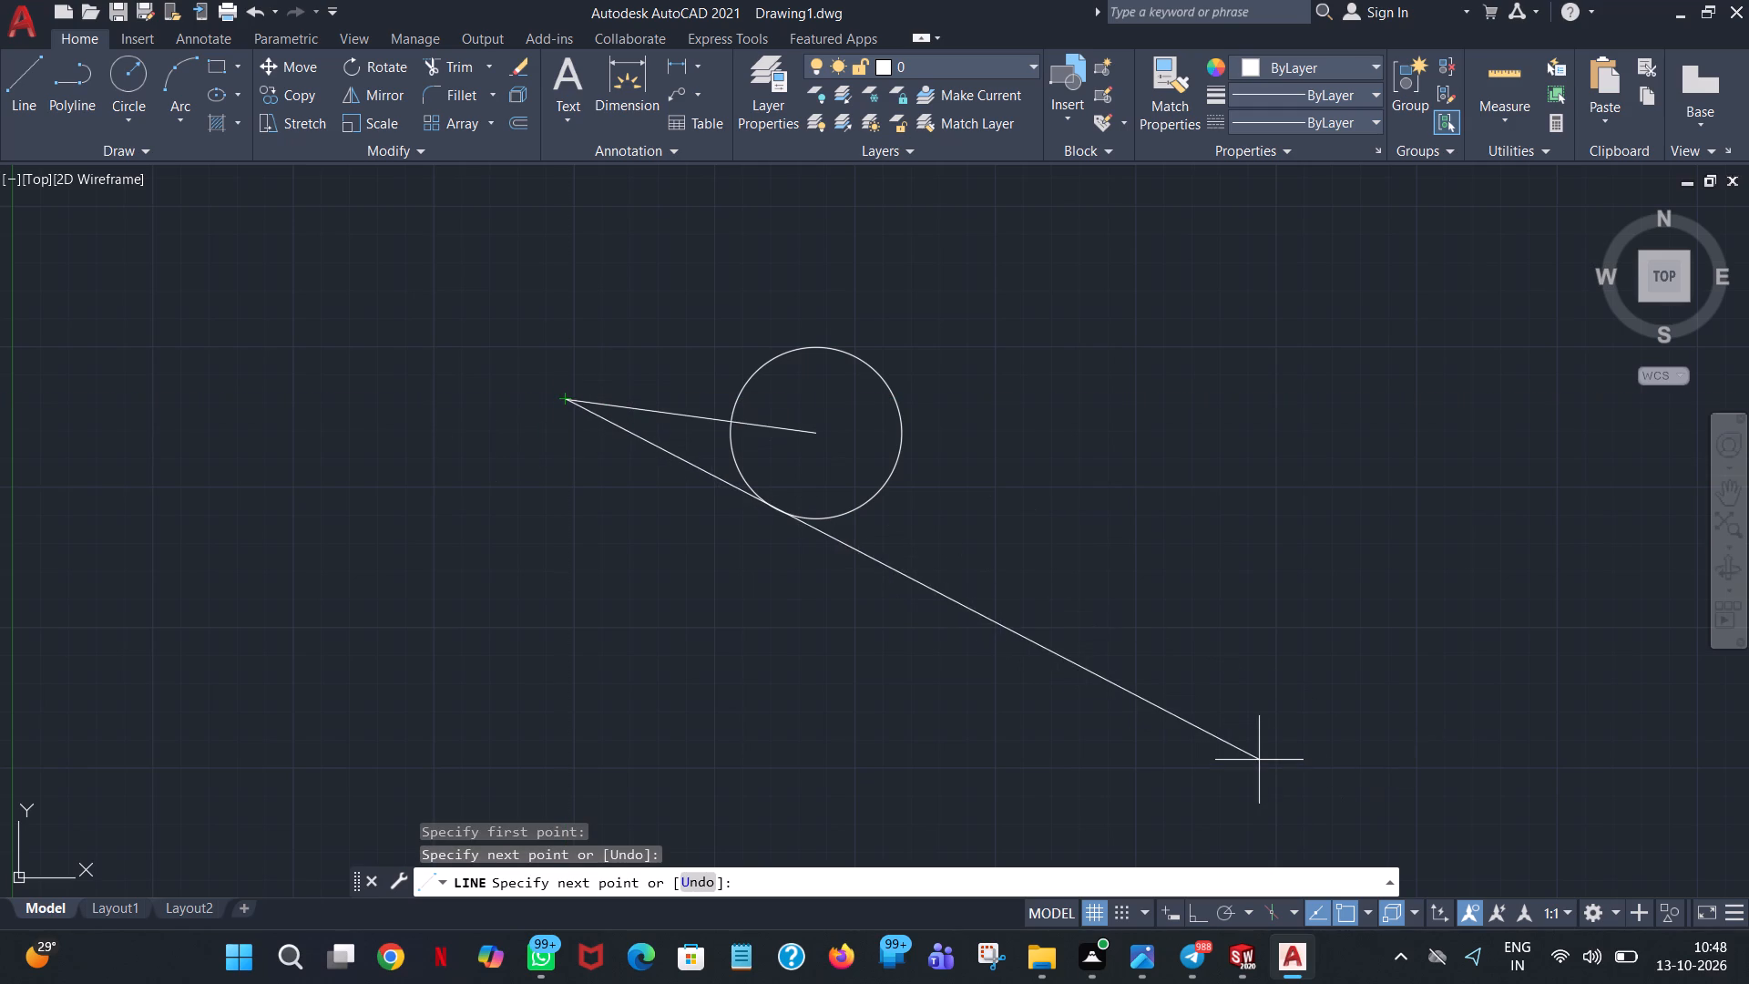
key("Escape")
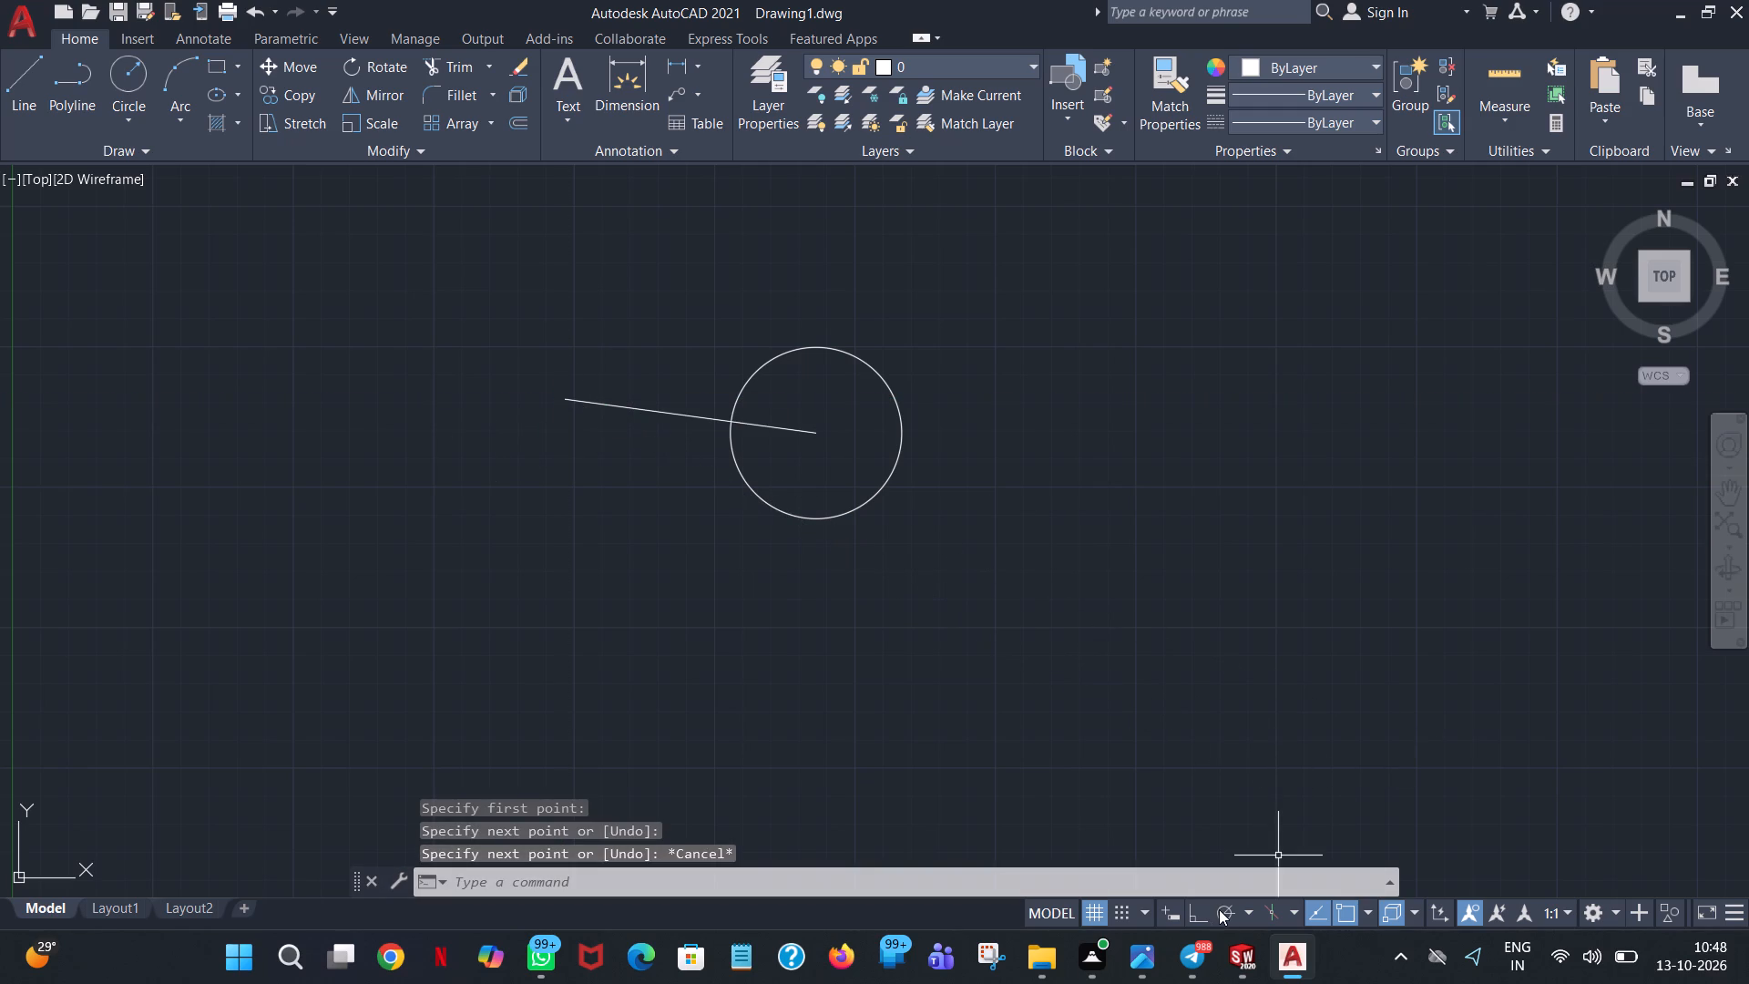
Turn on polar tracking.
left_click(1224, 914)
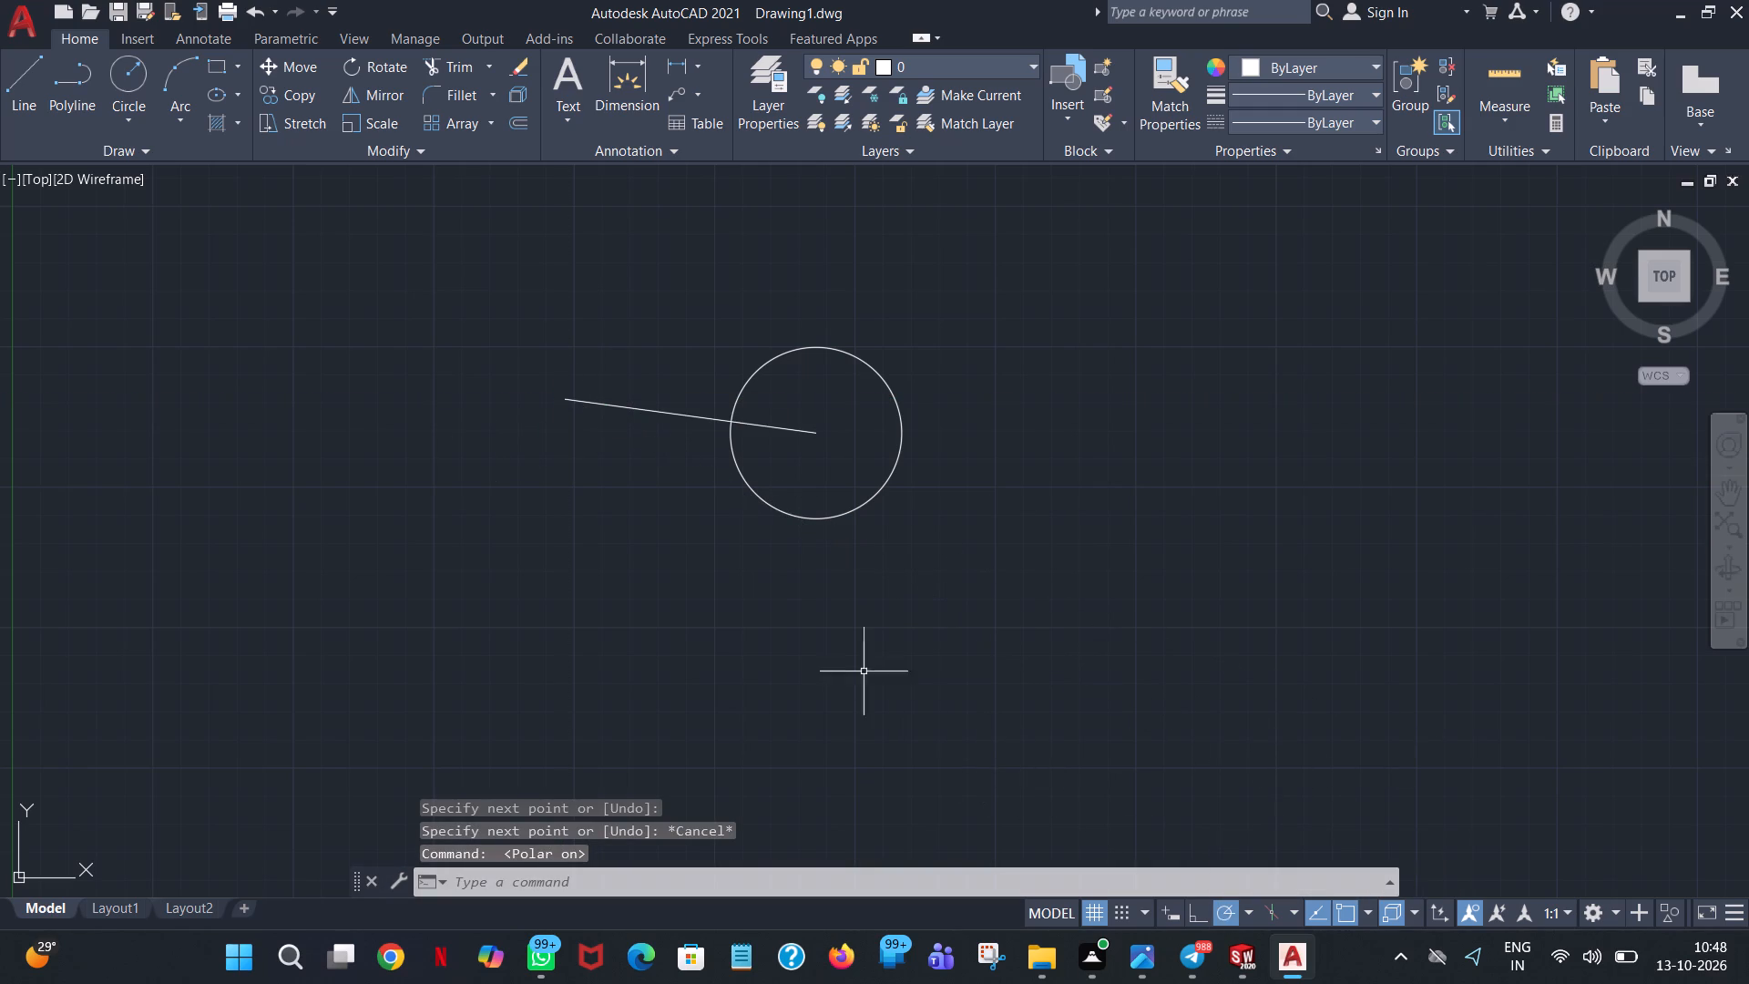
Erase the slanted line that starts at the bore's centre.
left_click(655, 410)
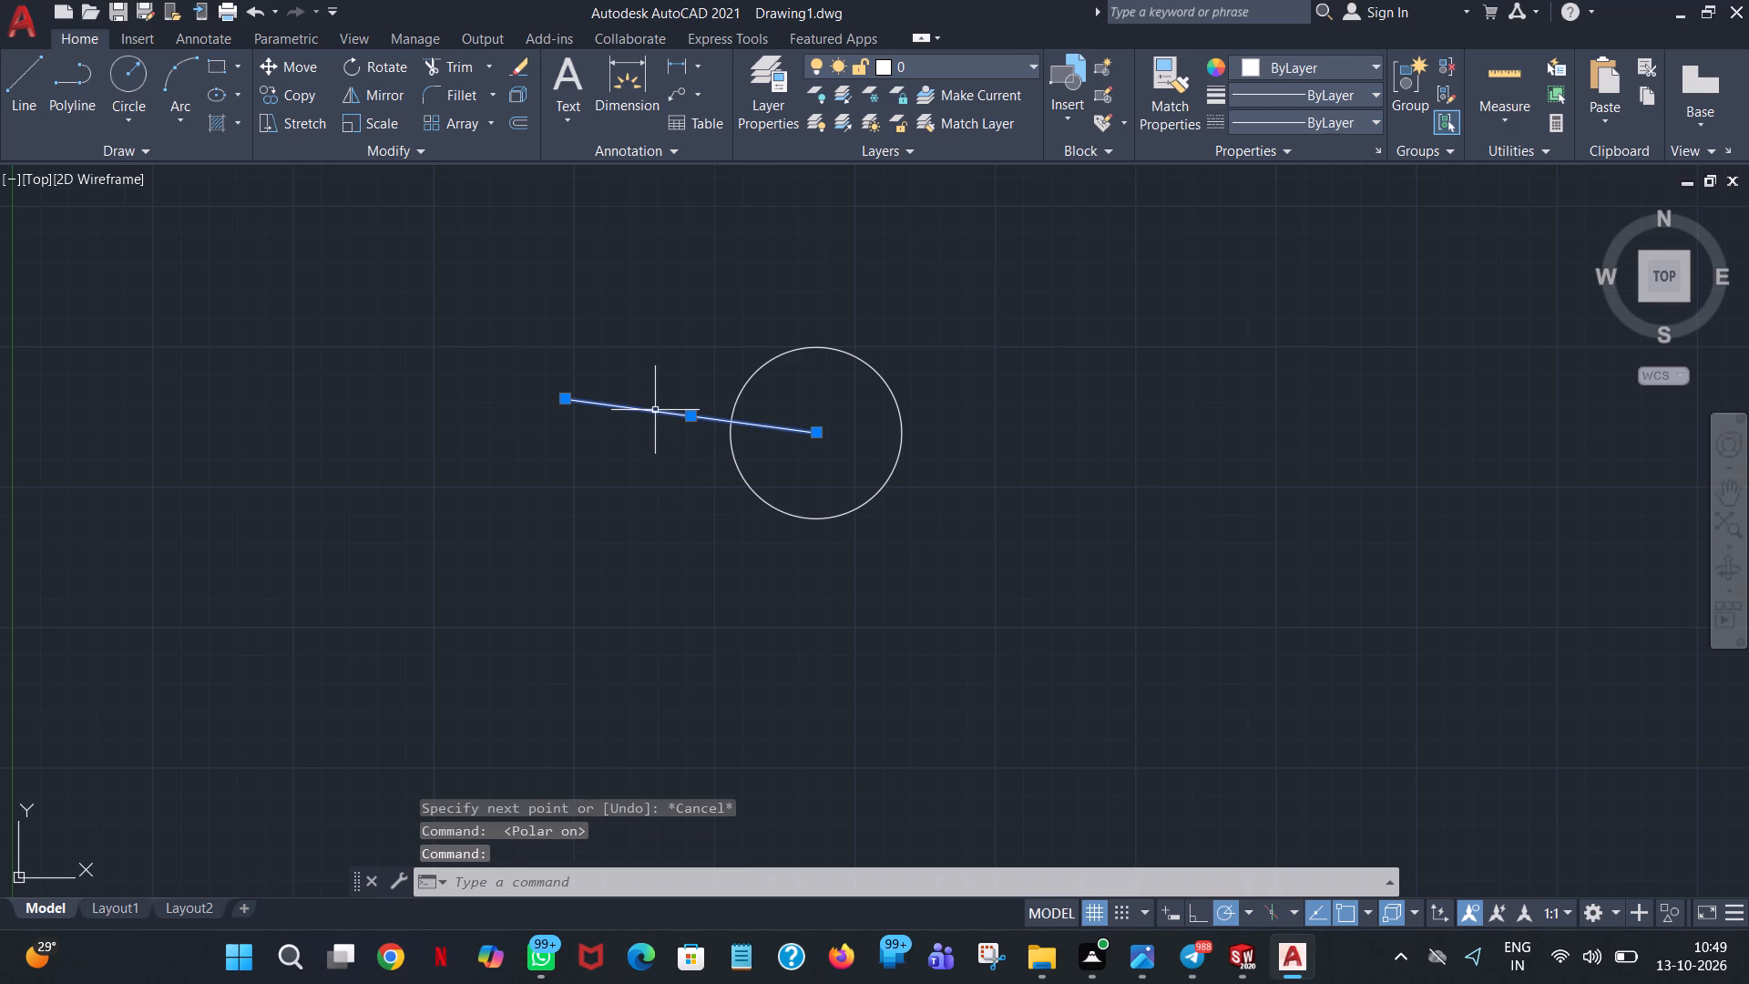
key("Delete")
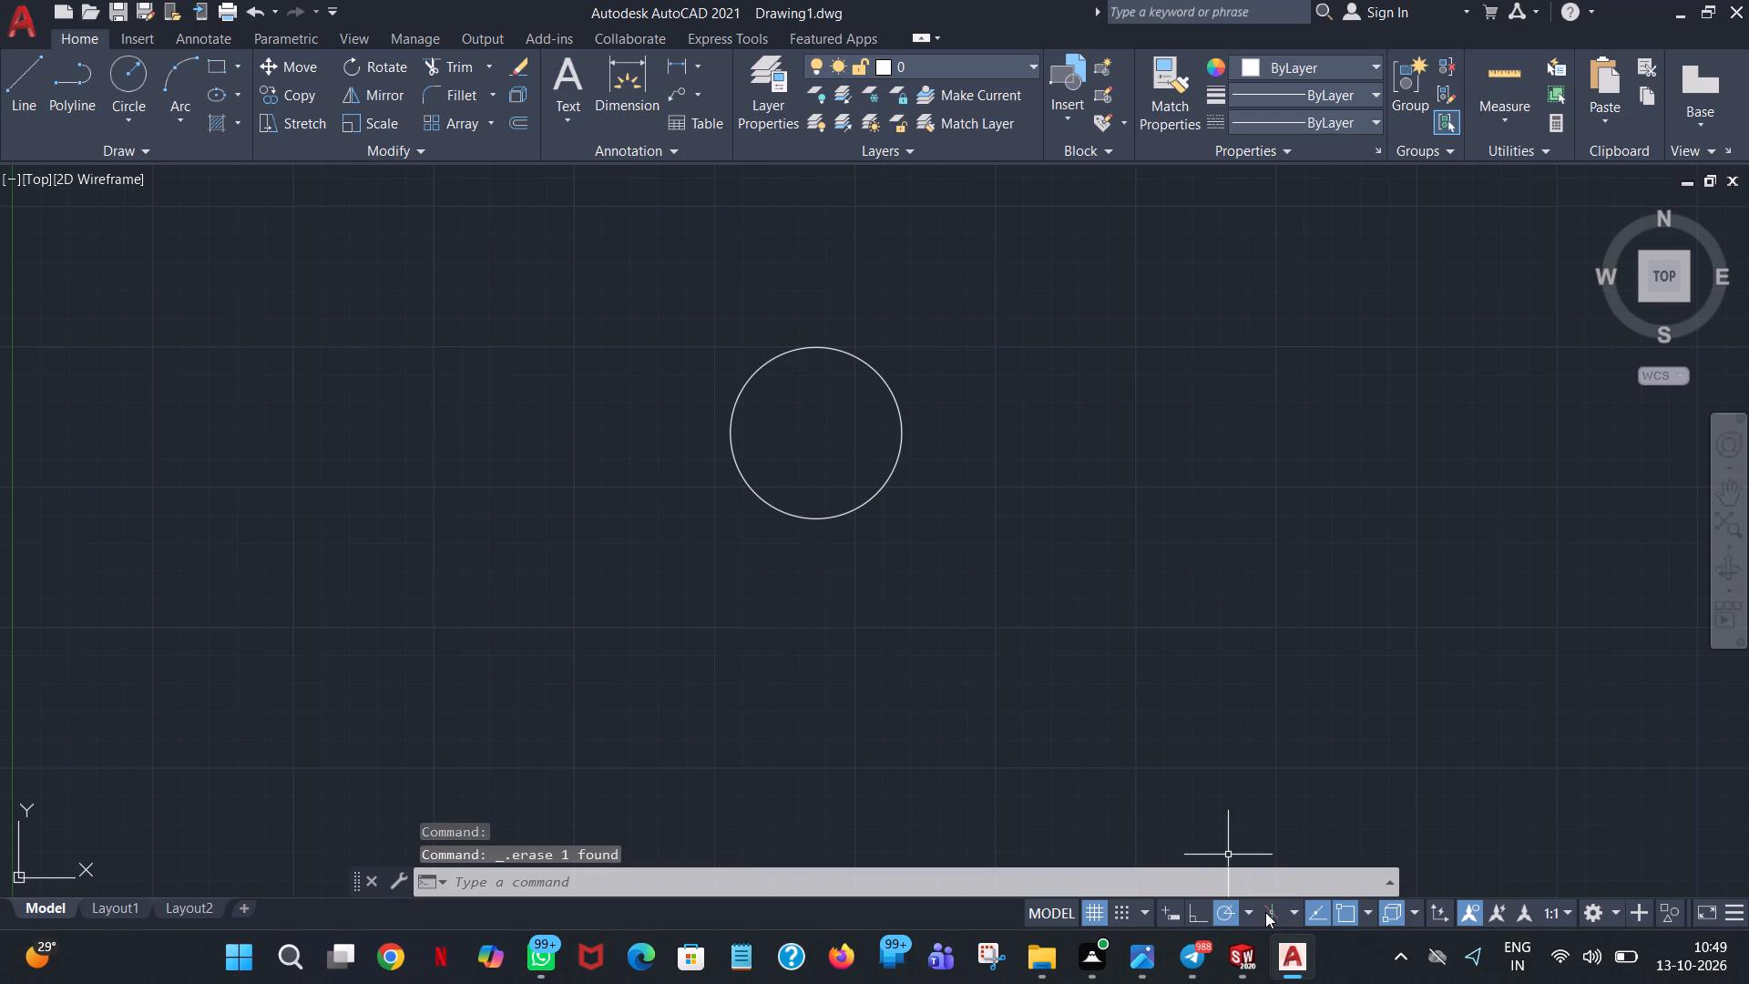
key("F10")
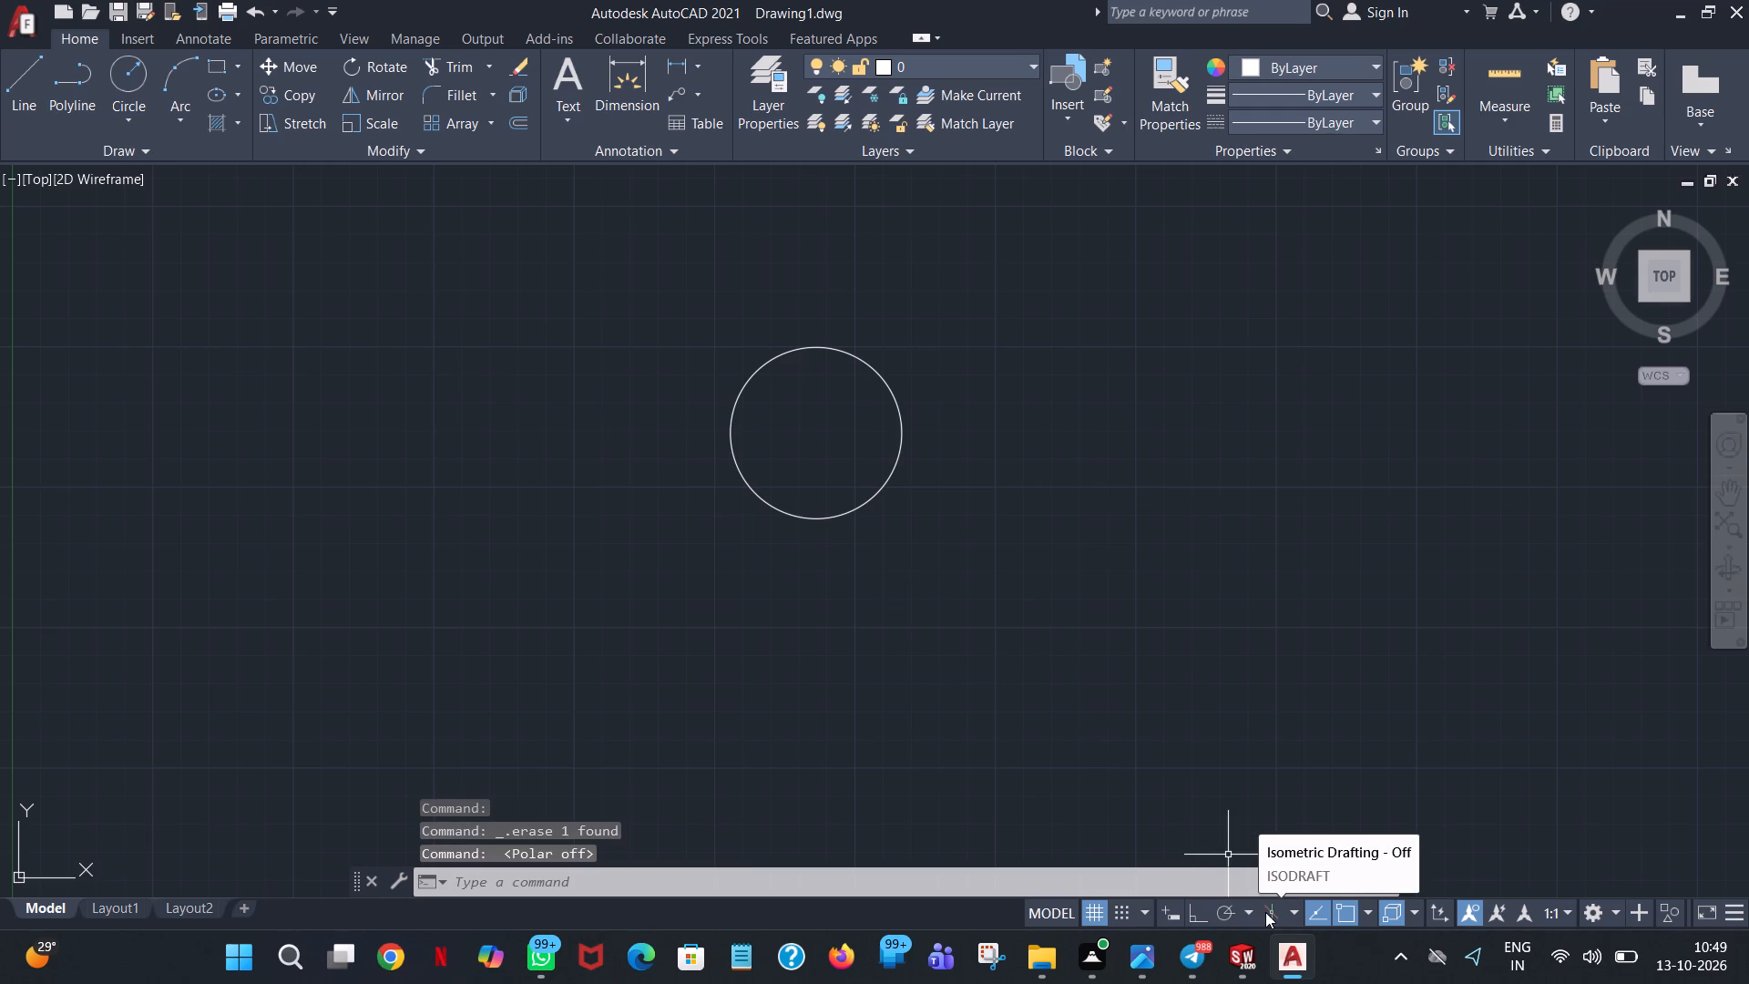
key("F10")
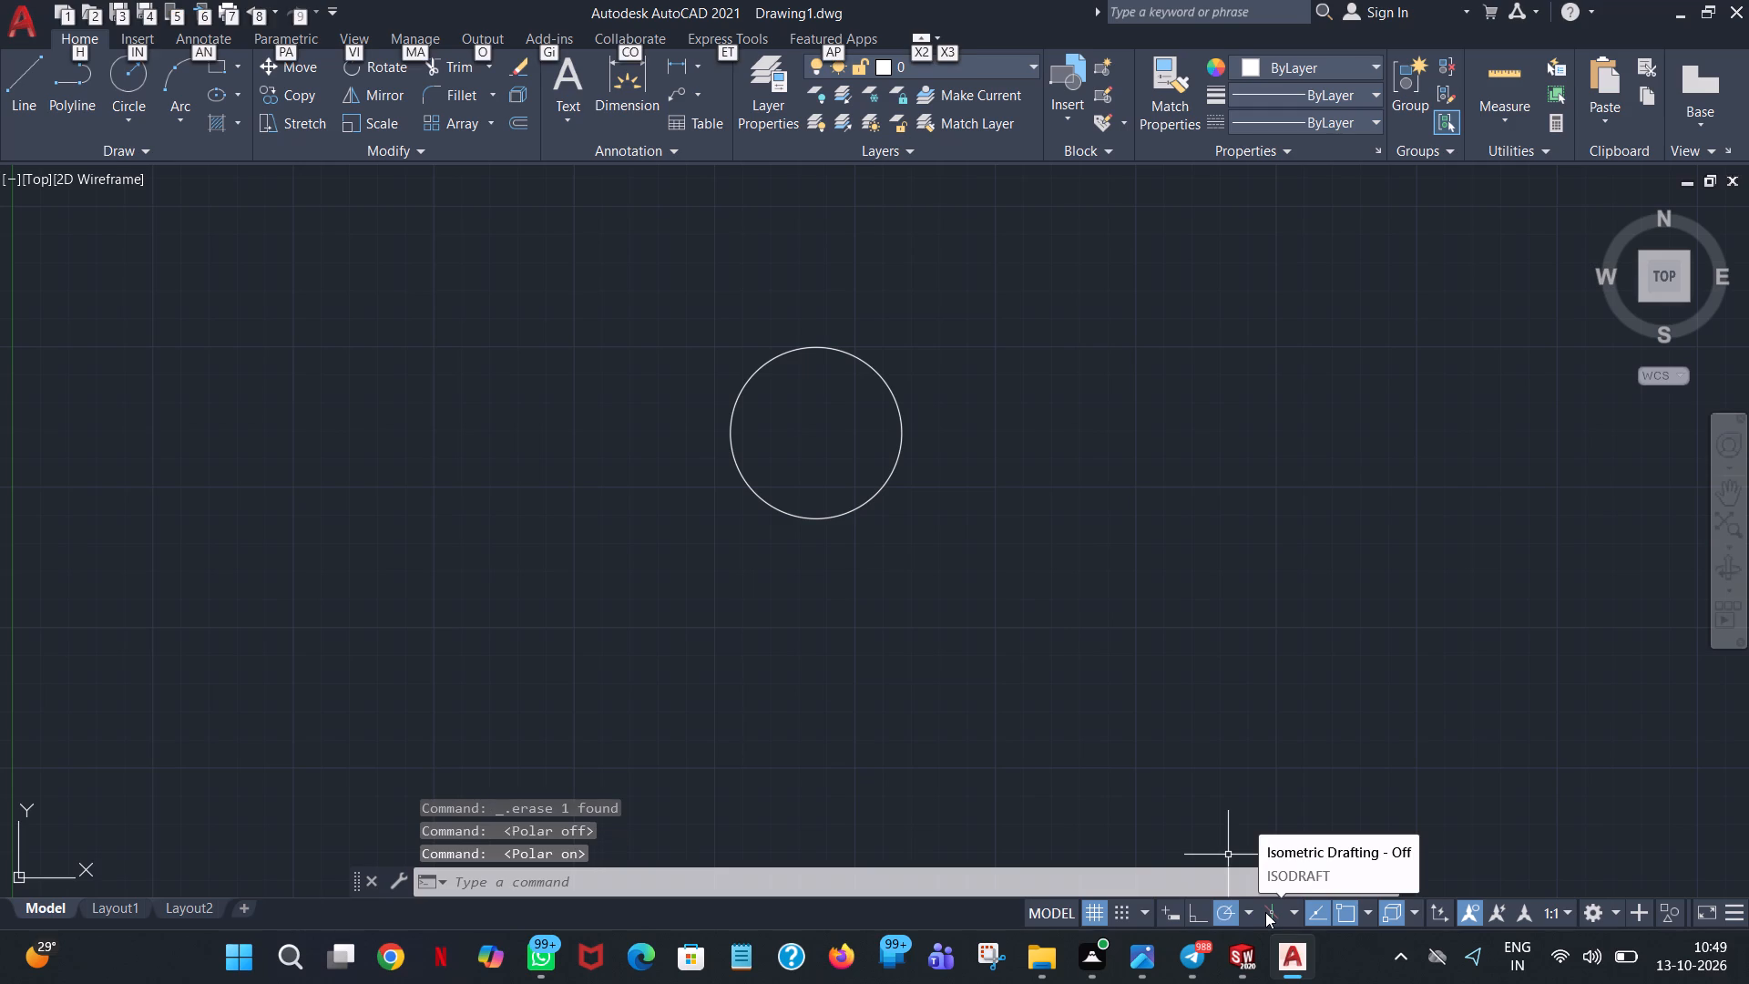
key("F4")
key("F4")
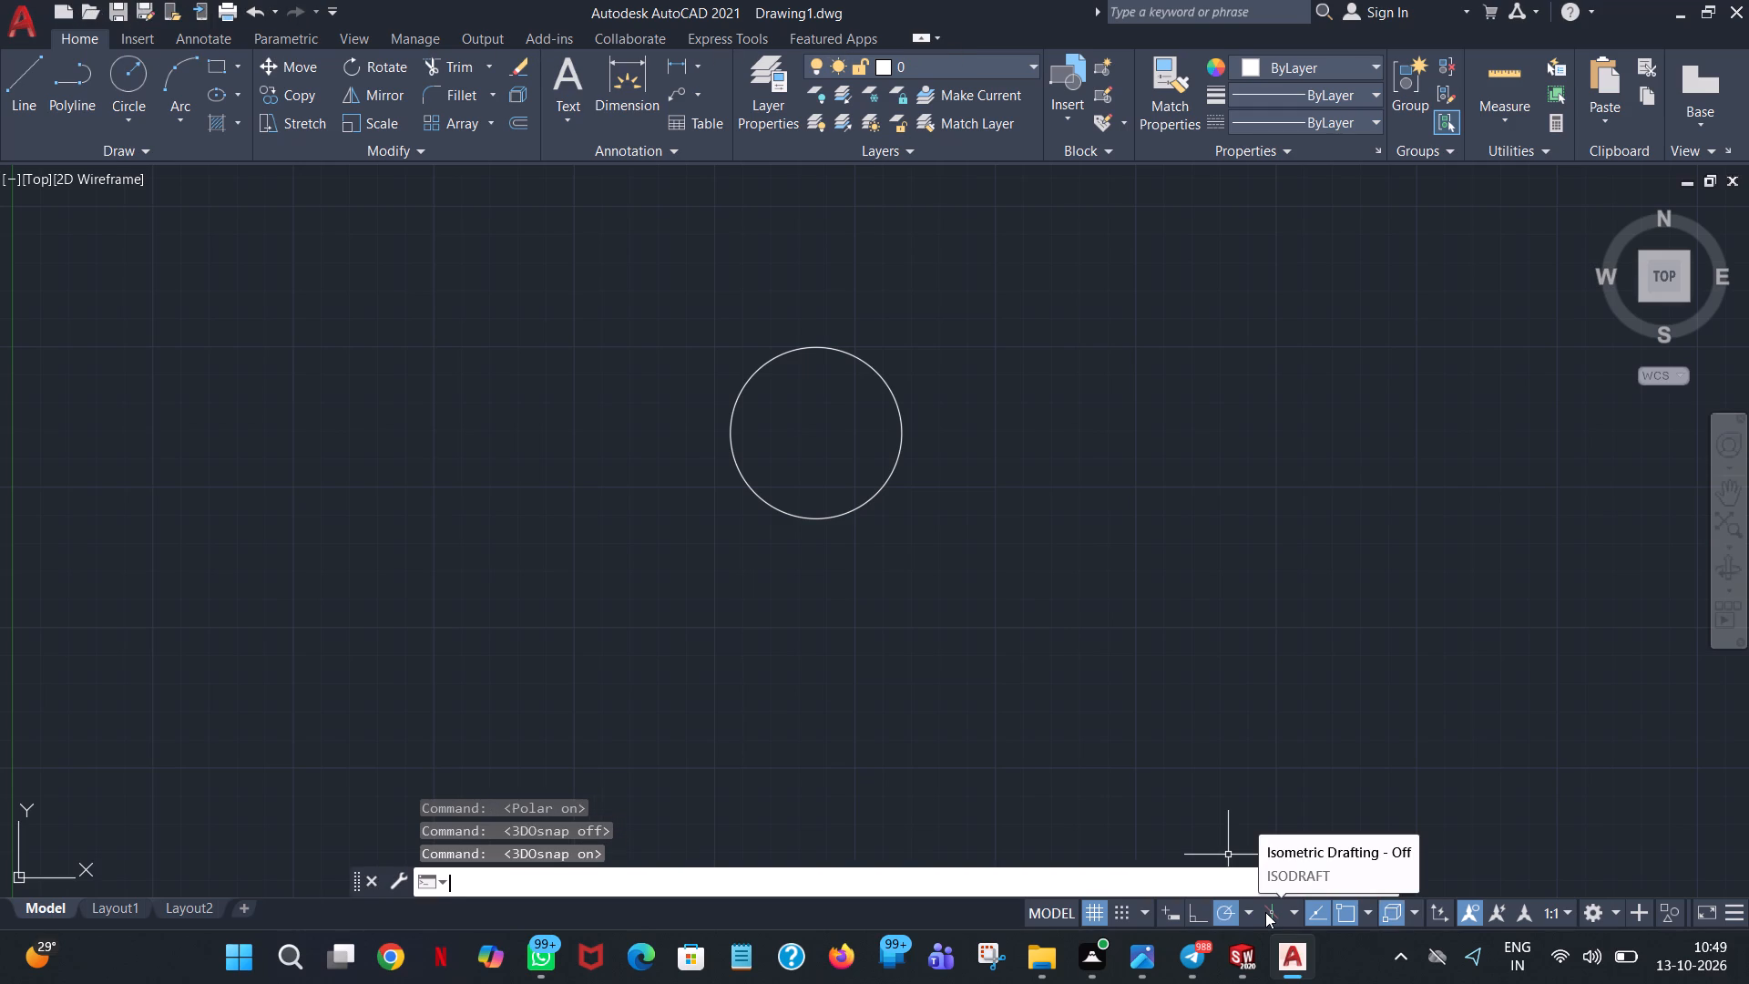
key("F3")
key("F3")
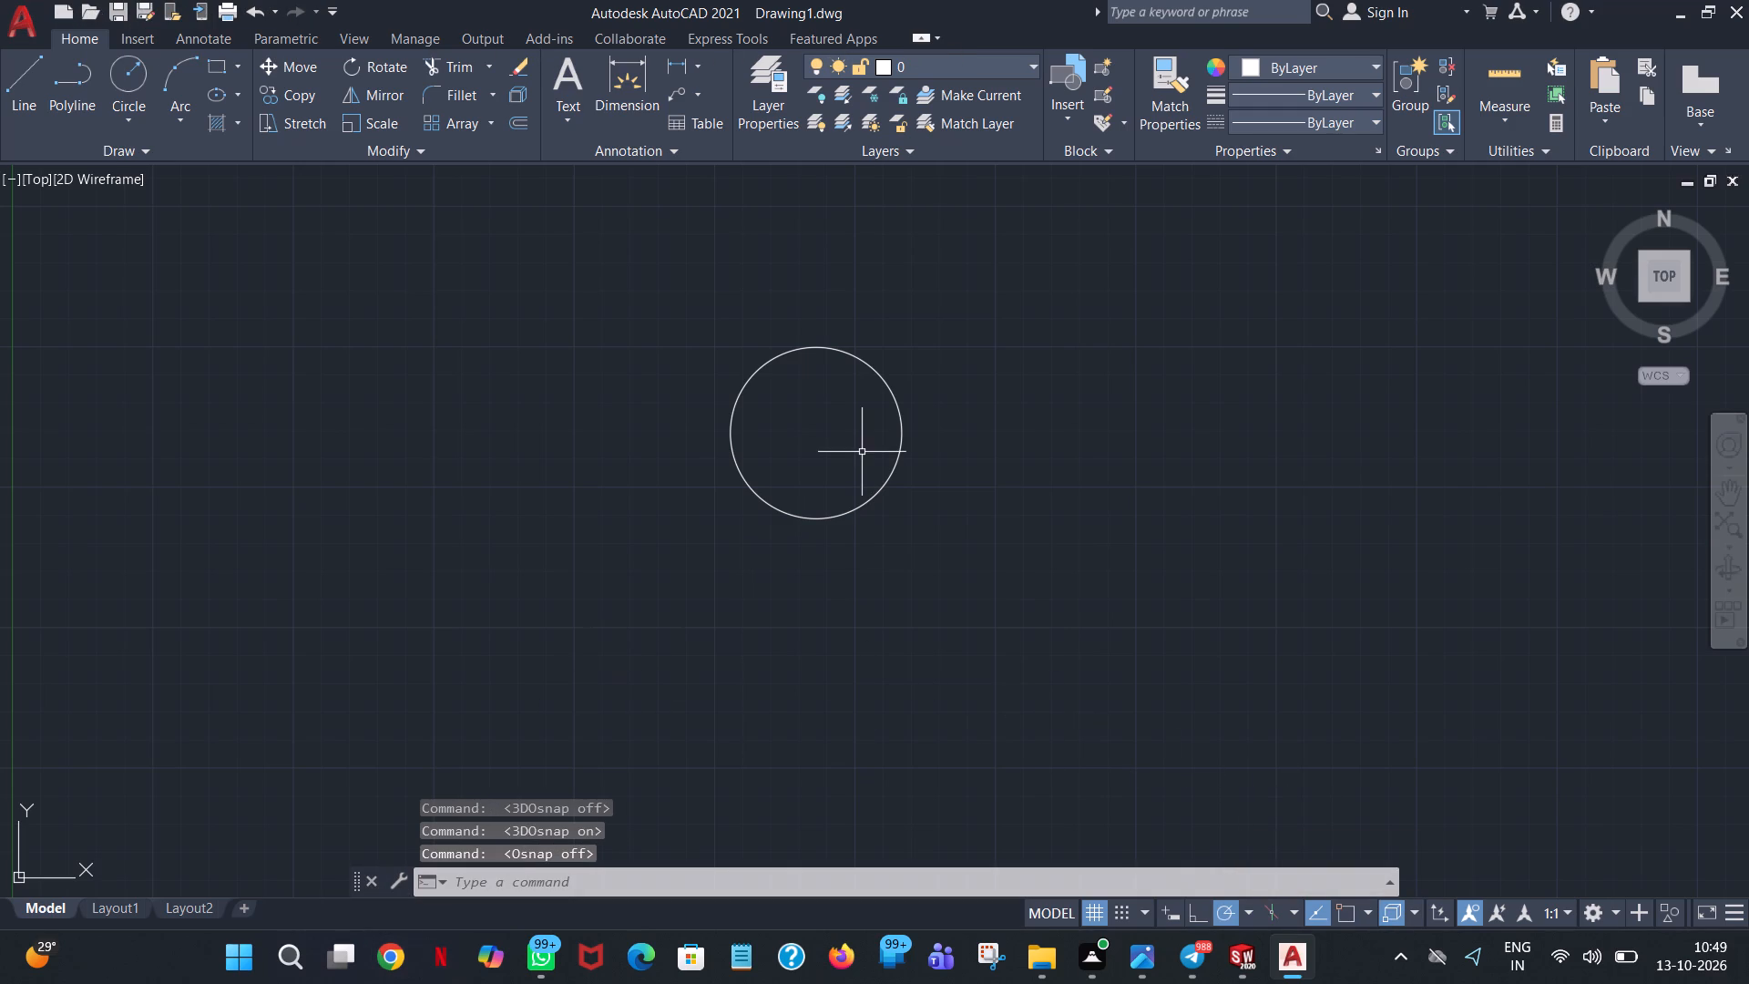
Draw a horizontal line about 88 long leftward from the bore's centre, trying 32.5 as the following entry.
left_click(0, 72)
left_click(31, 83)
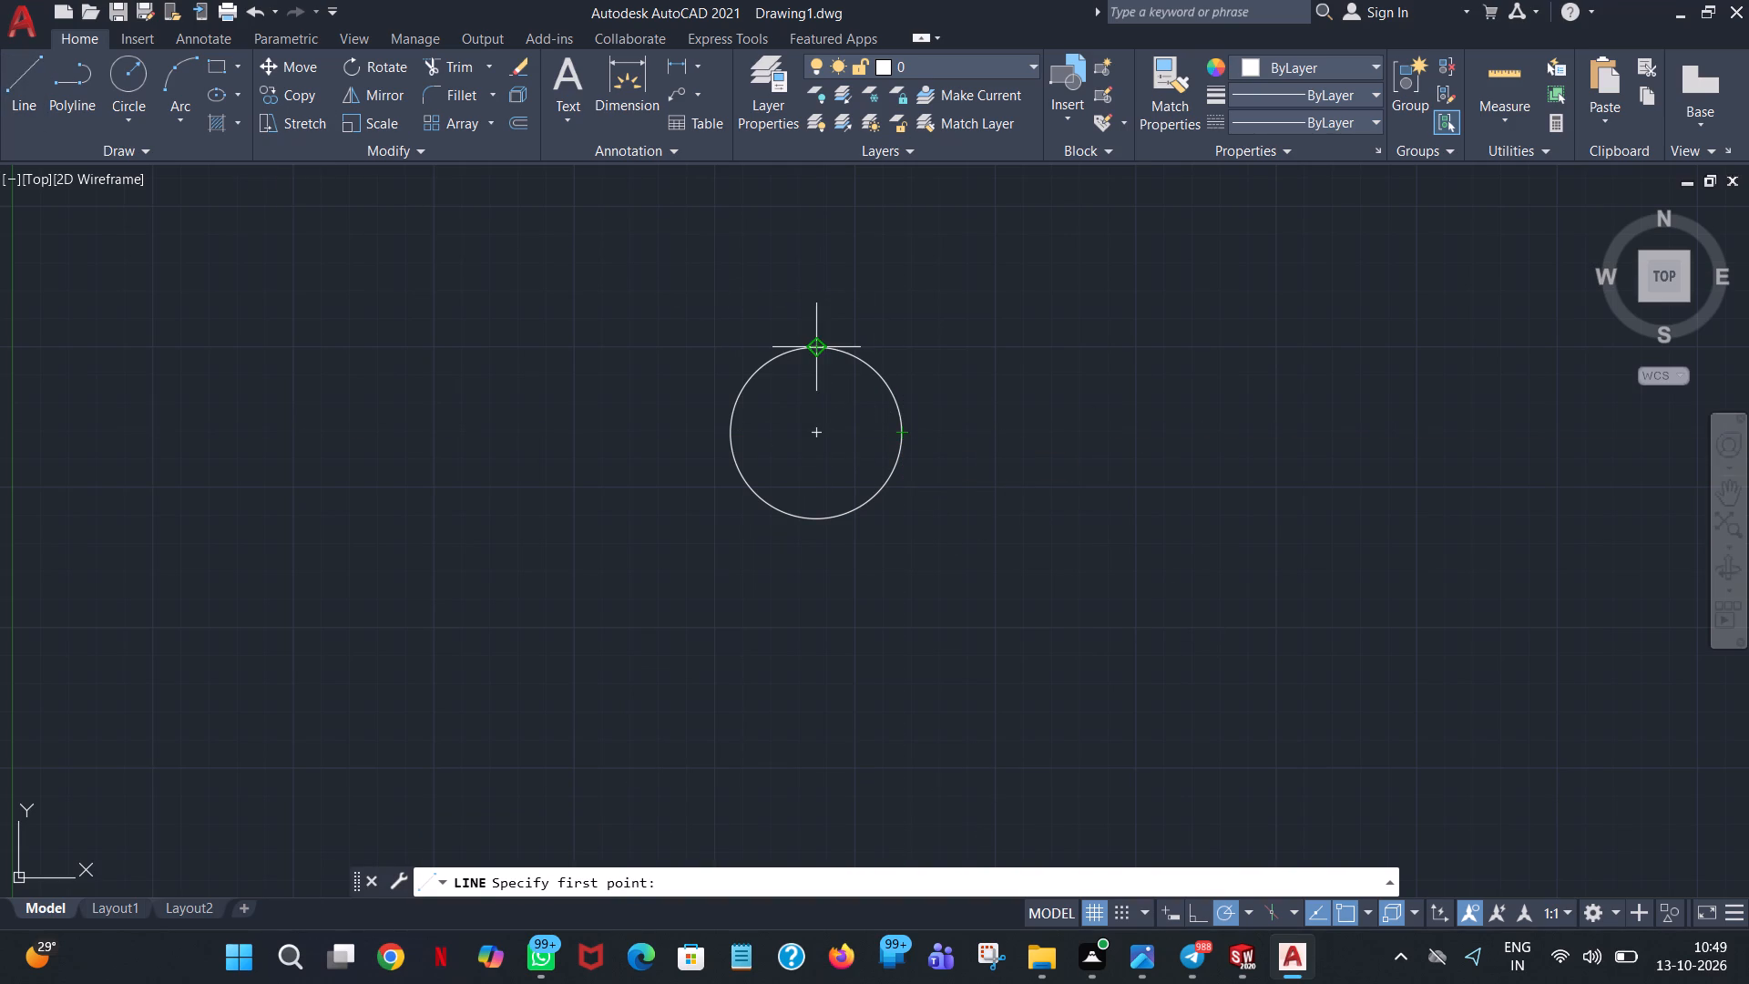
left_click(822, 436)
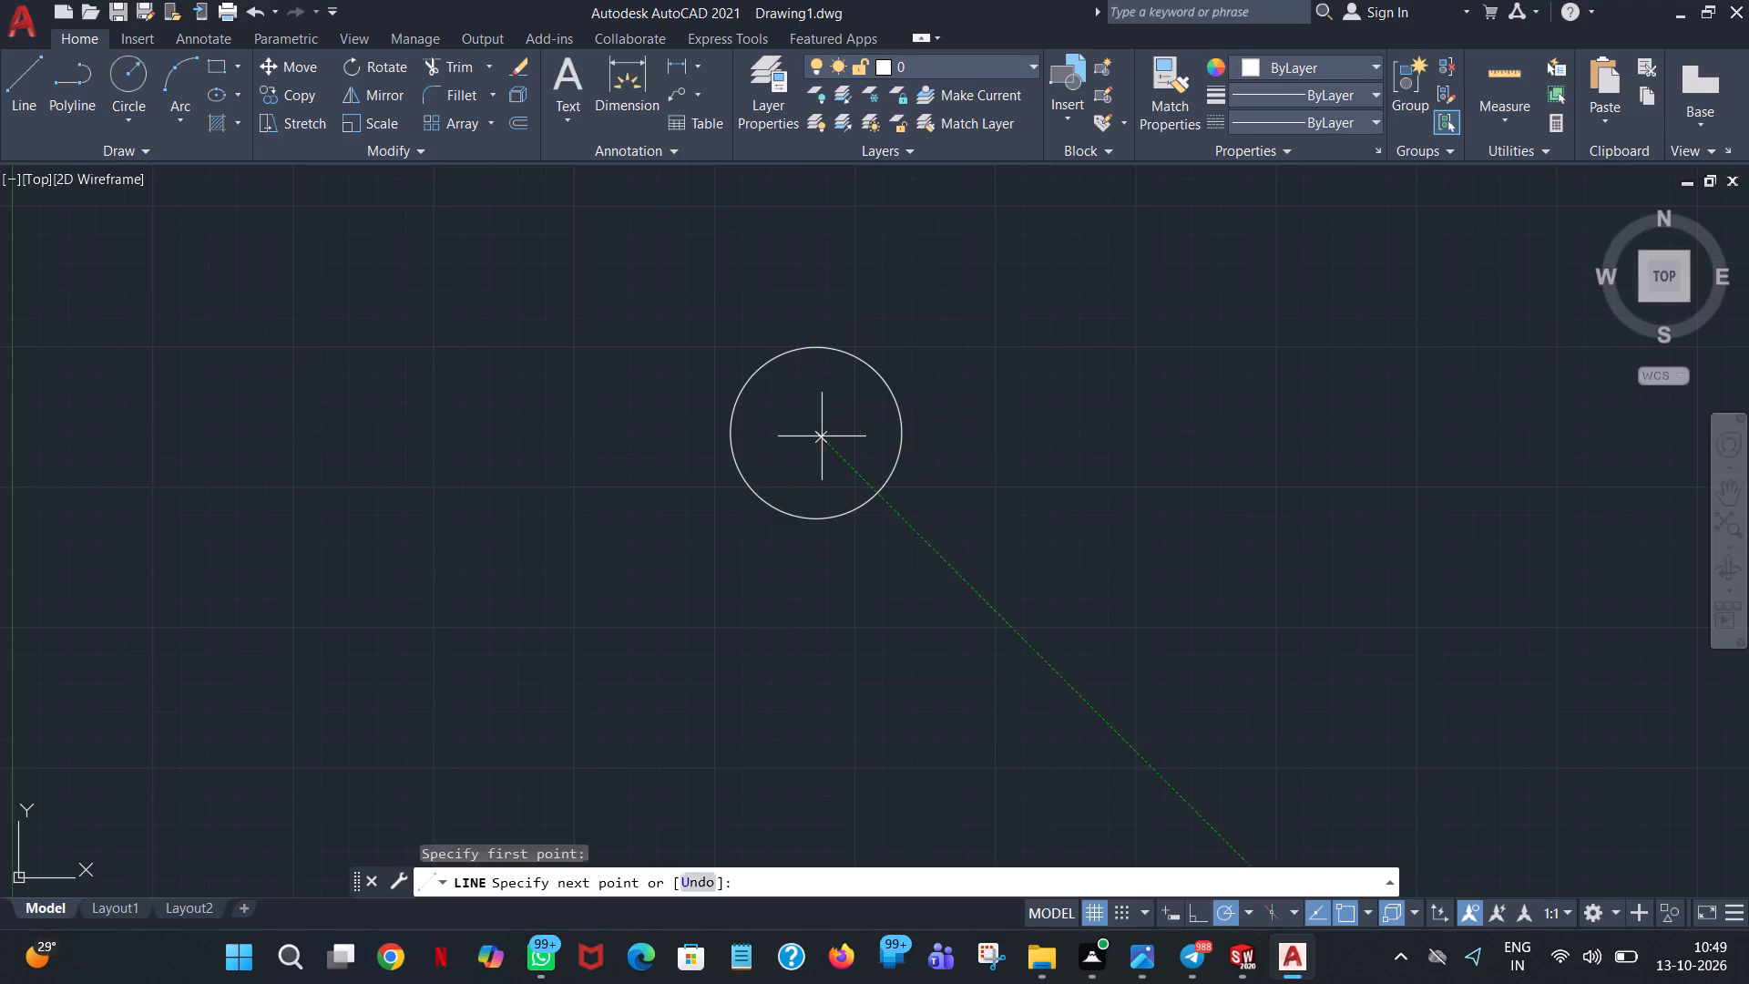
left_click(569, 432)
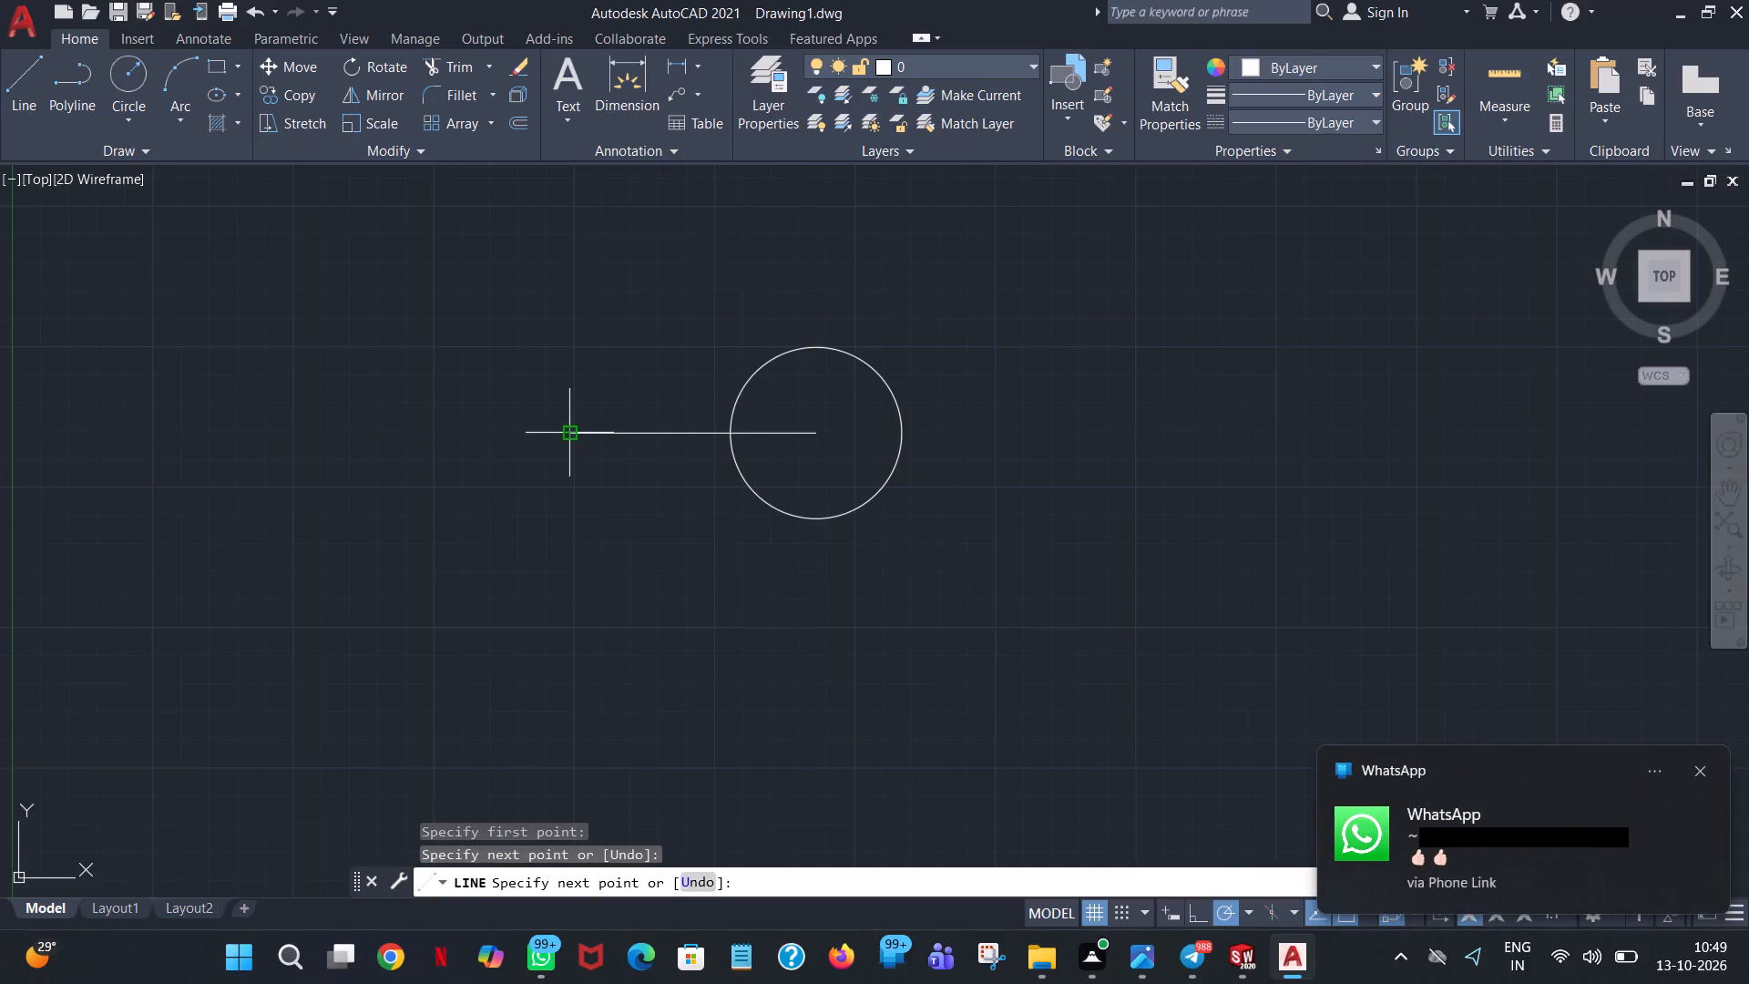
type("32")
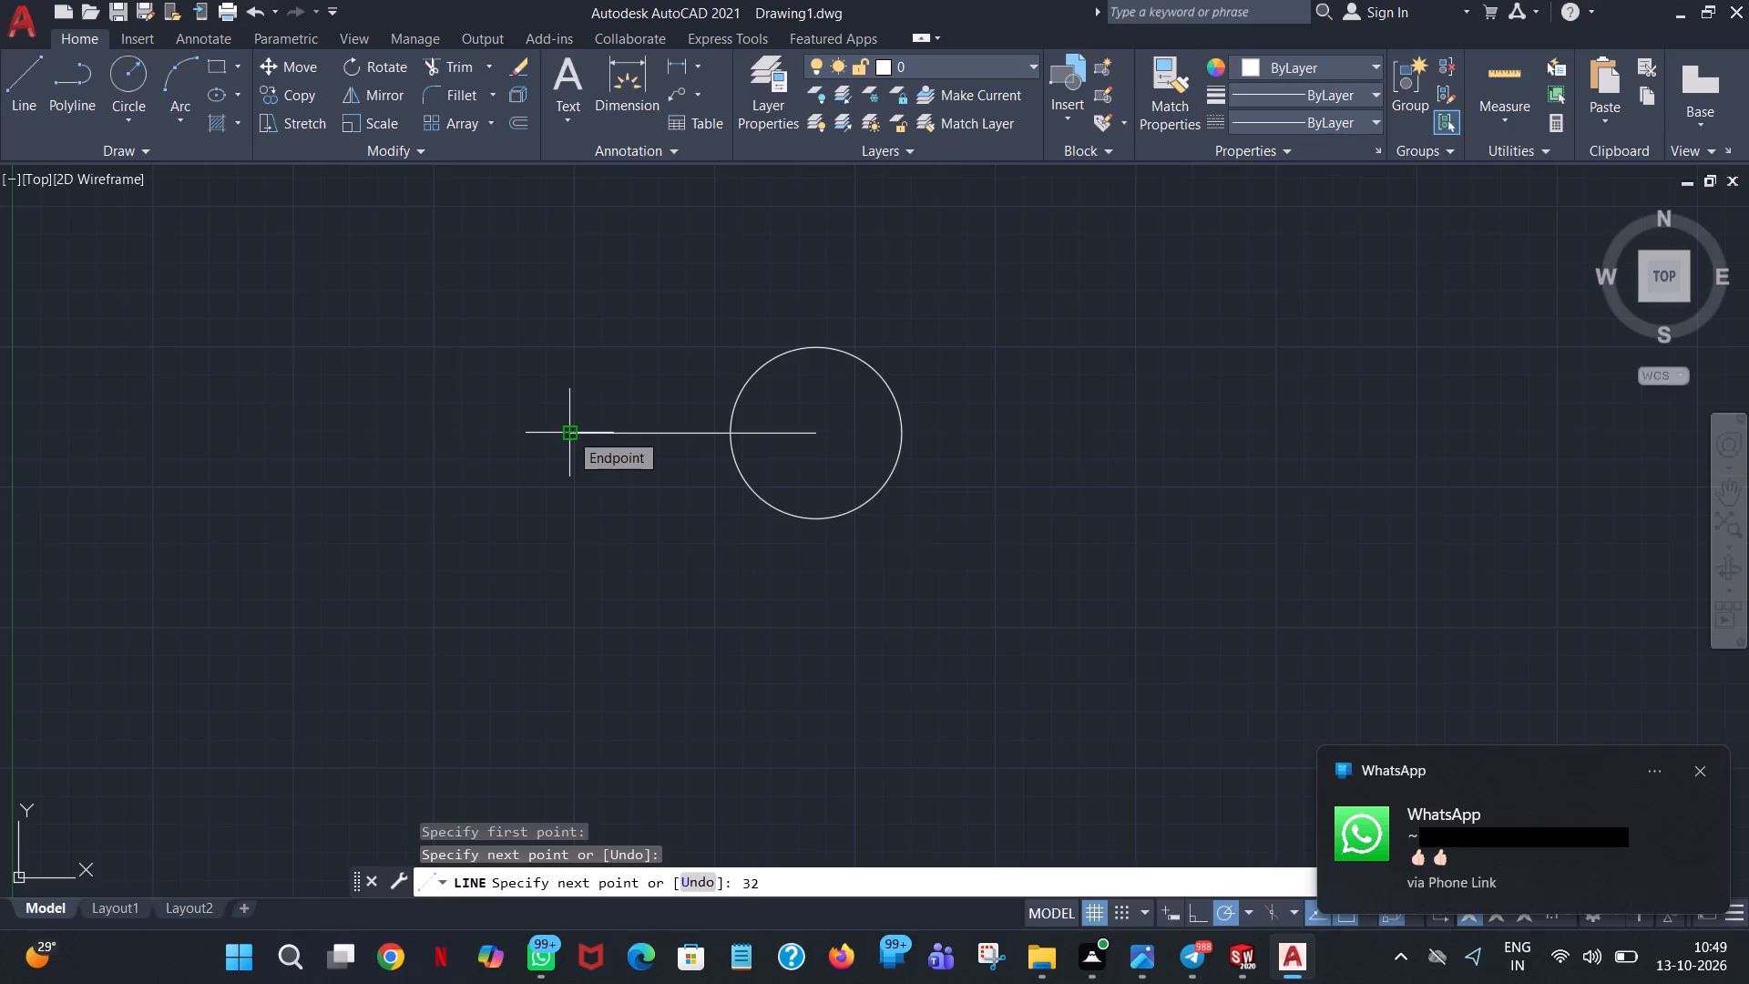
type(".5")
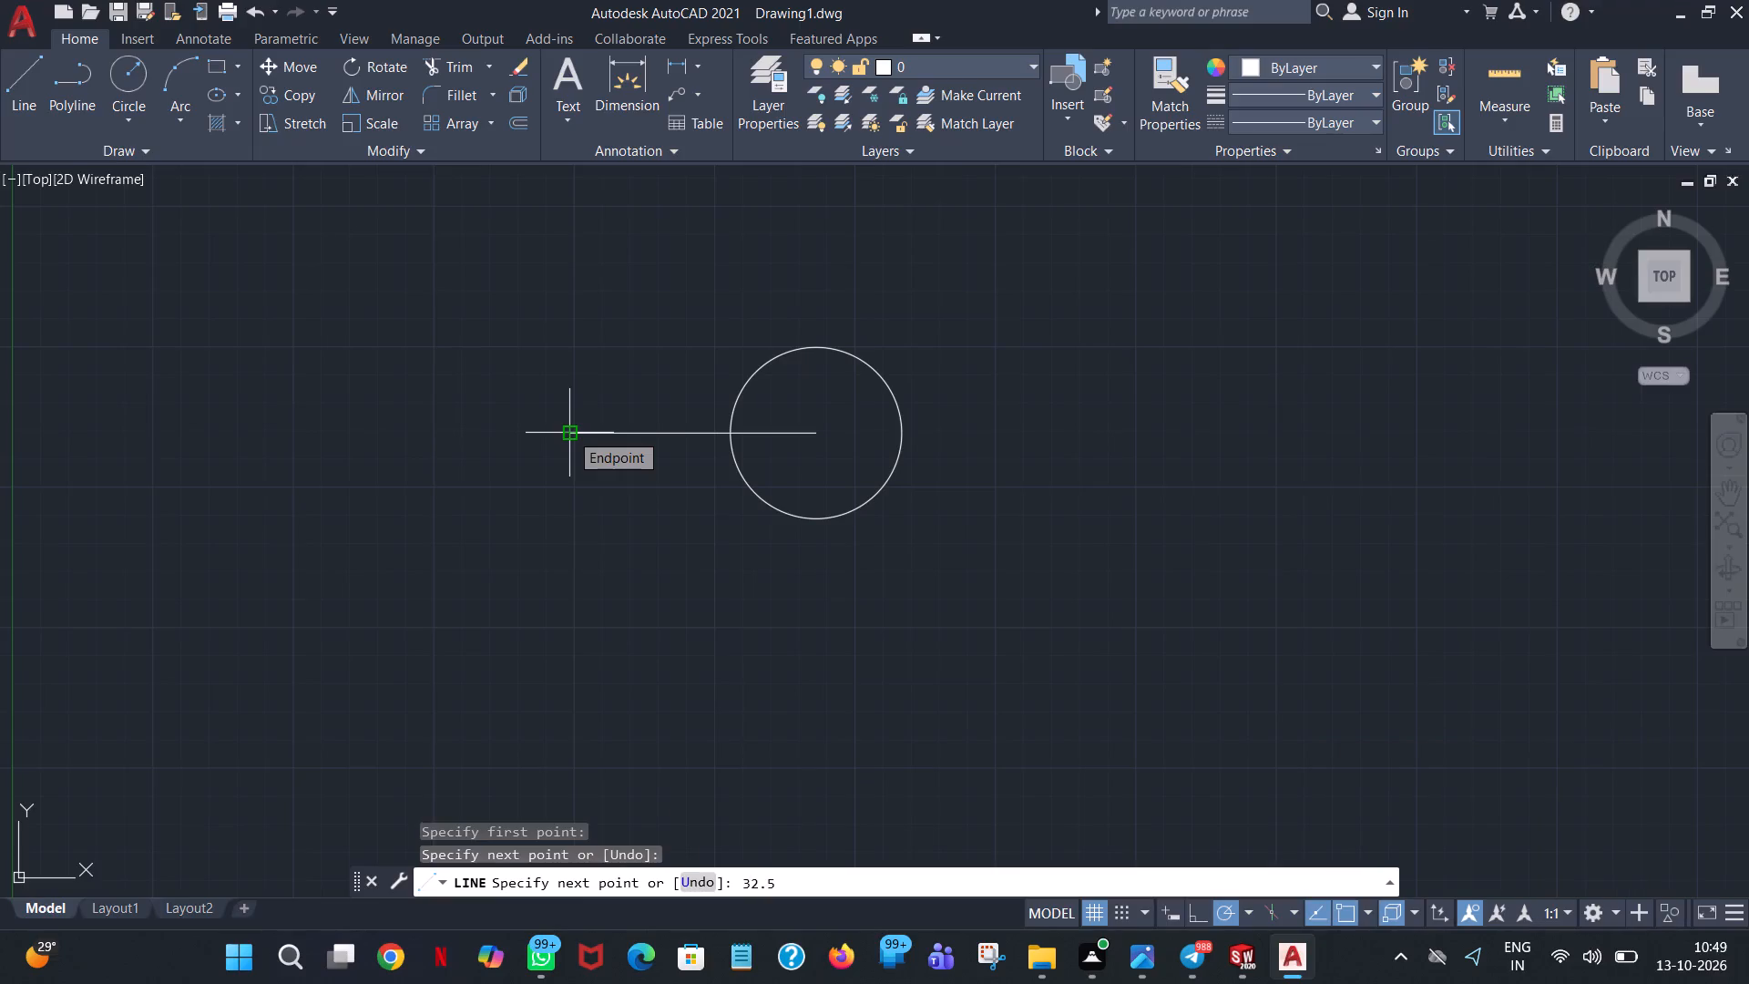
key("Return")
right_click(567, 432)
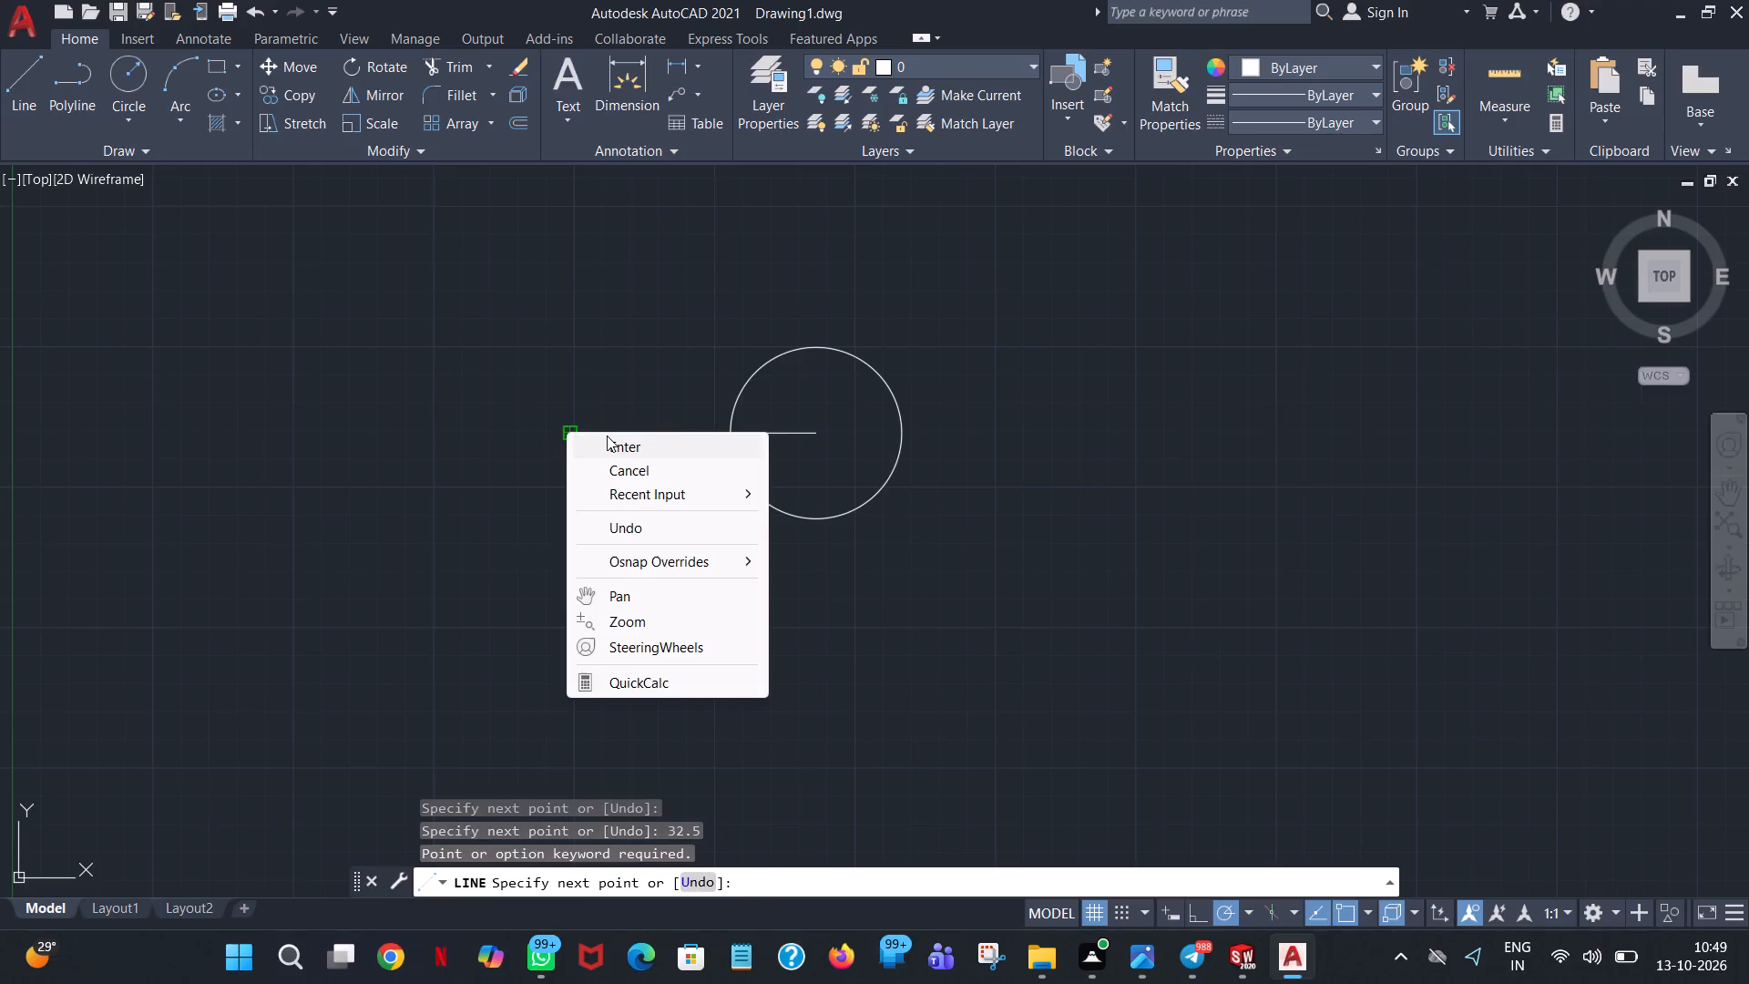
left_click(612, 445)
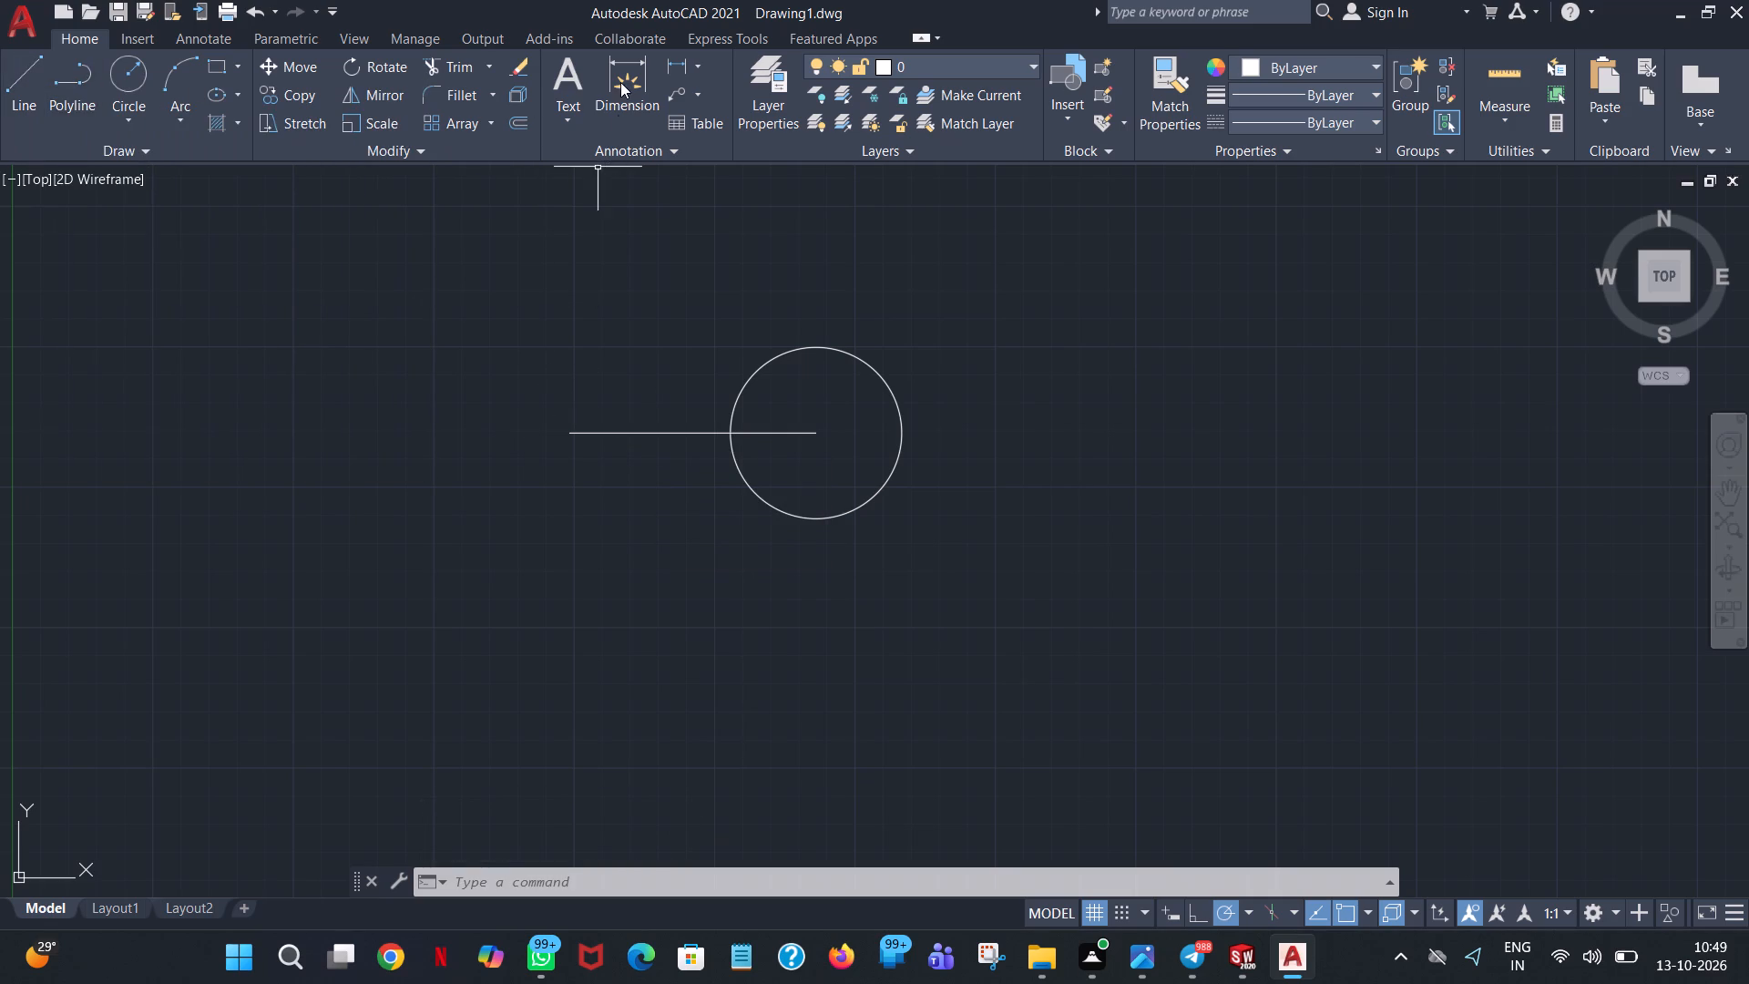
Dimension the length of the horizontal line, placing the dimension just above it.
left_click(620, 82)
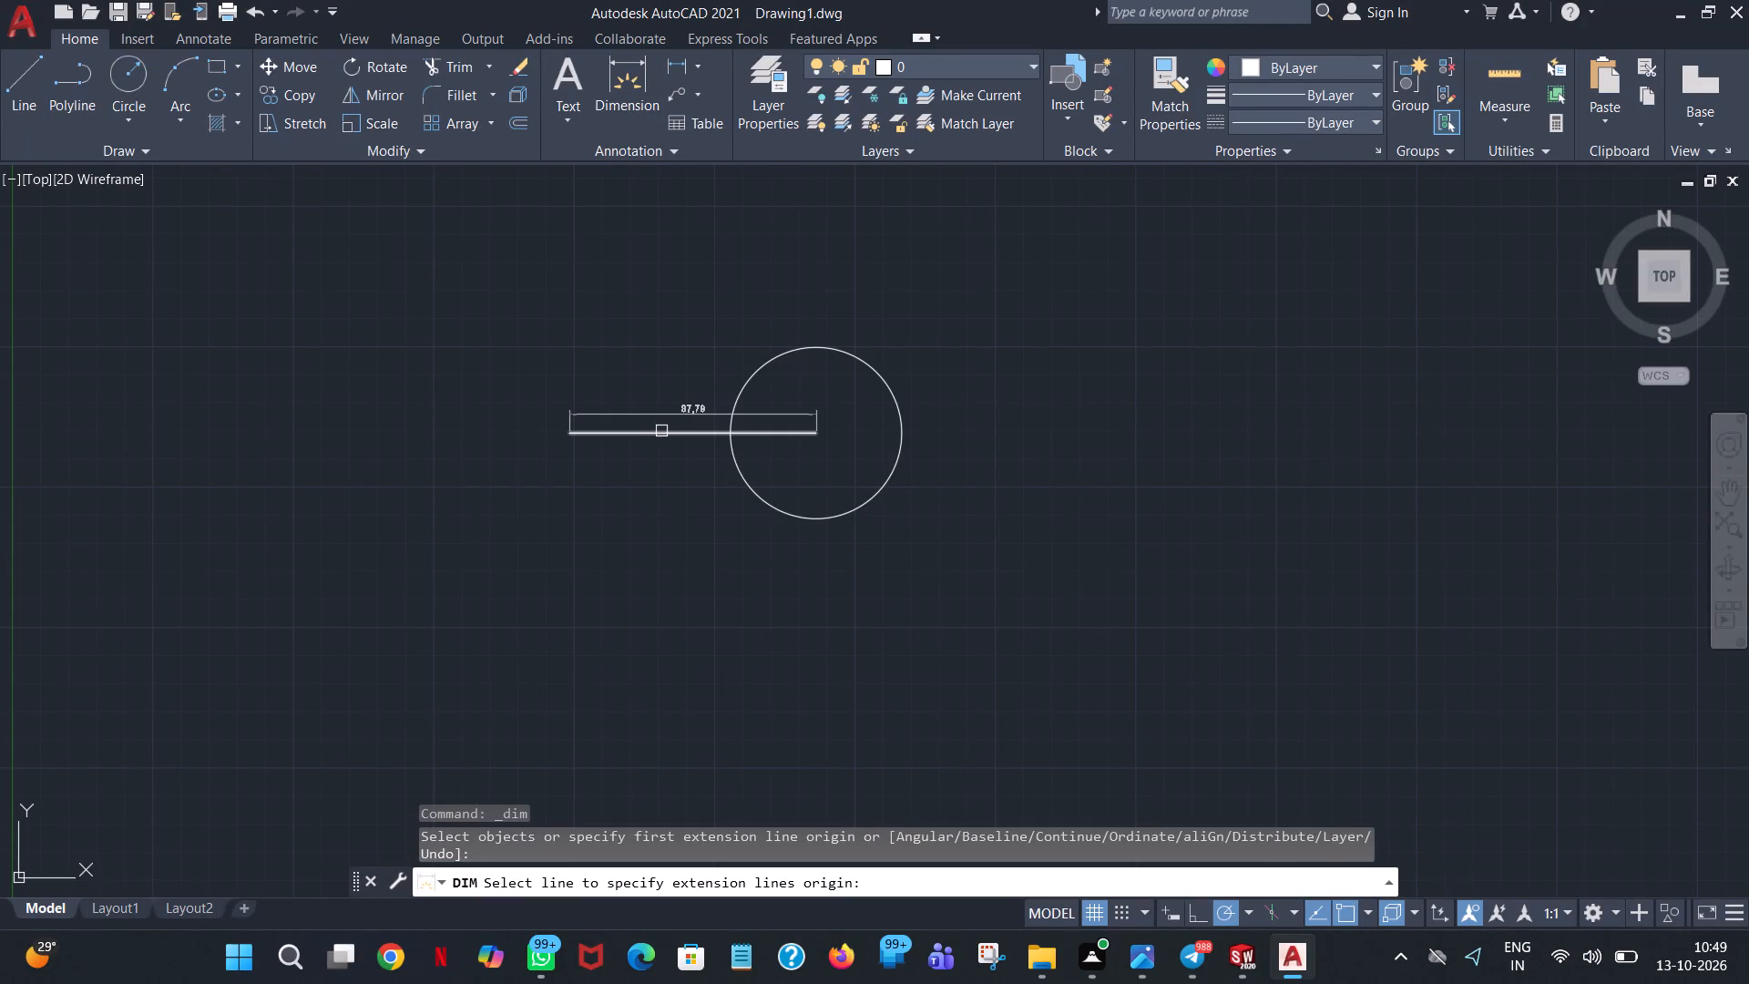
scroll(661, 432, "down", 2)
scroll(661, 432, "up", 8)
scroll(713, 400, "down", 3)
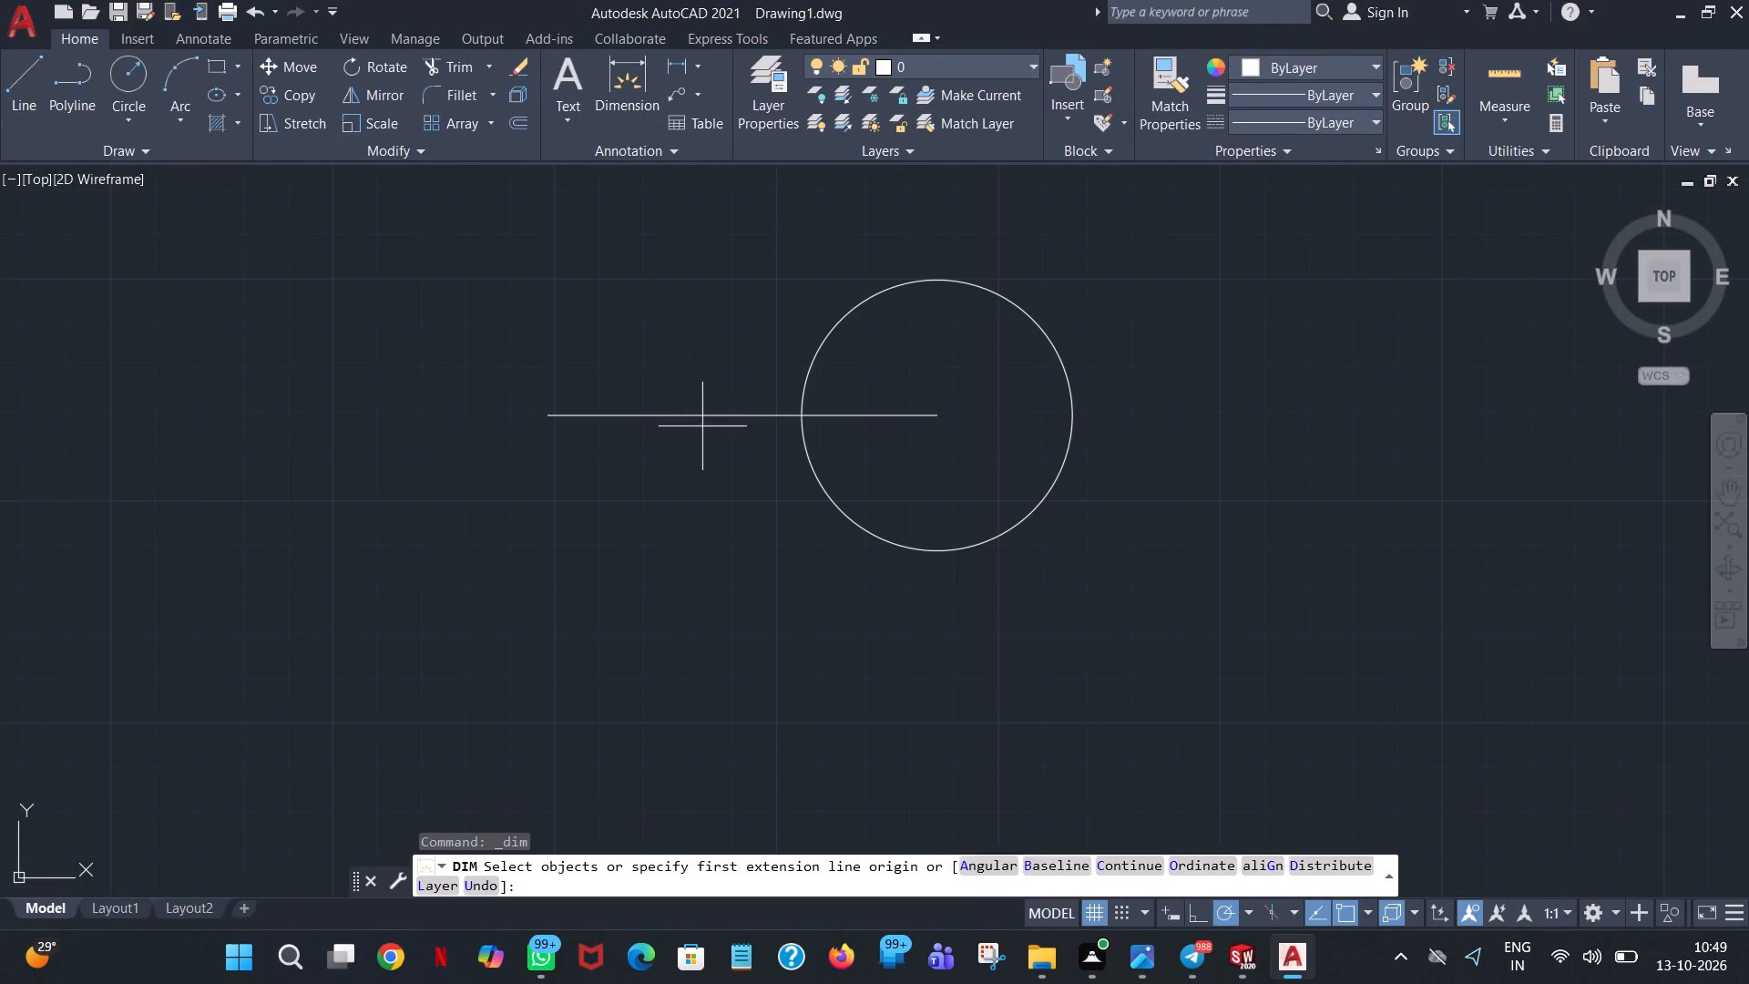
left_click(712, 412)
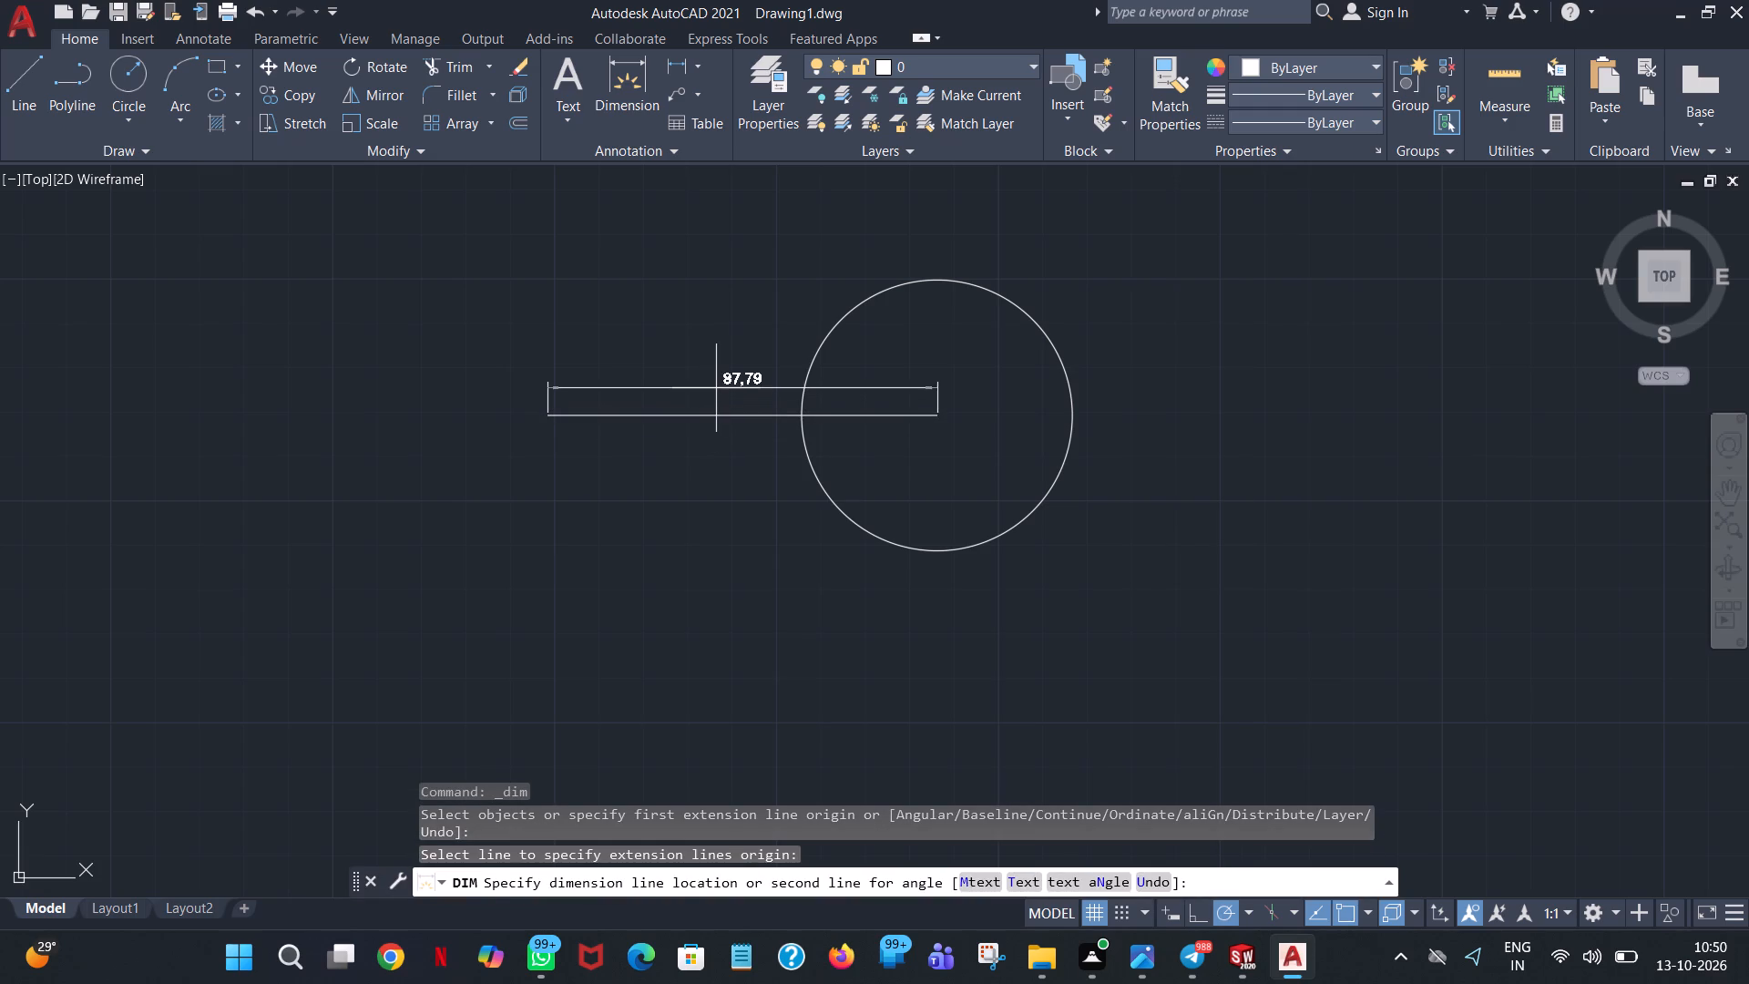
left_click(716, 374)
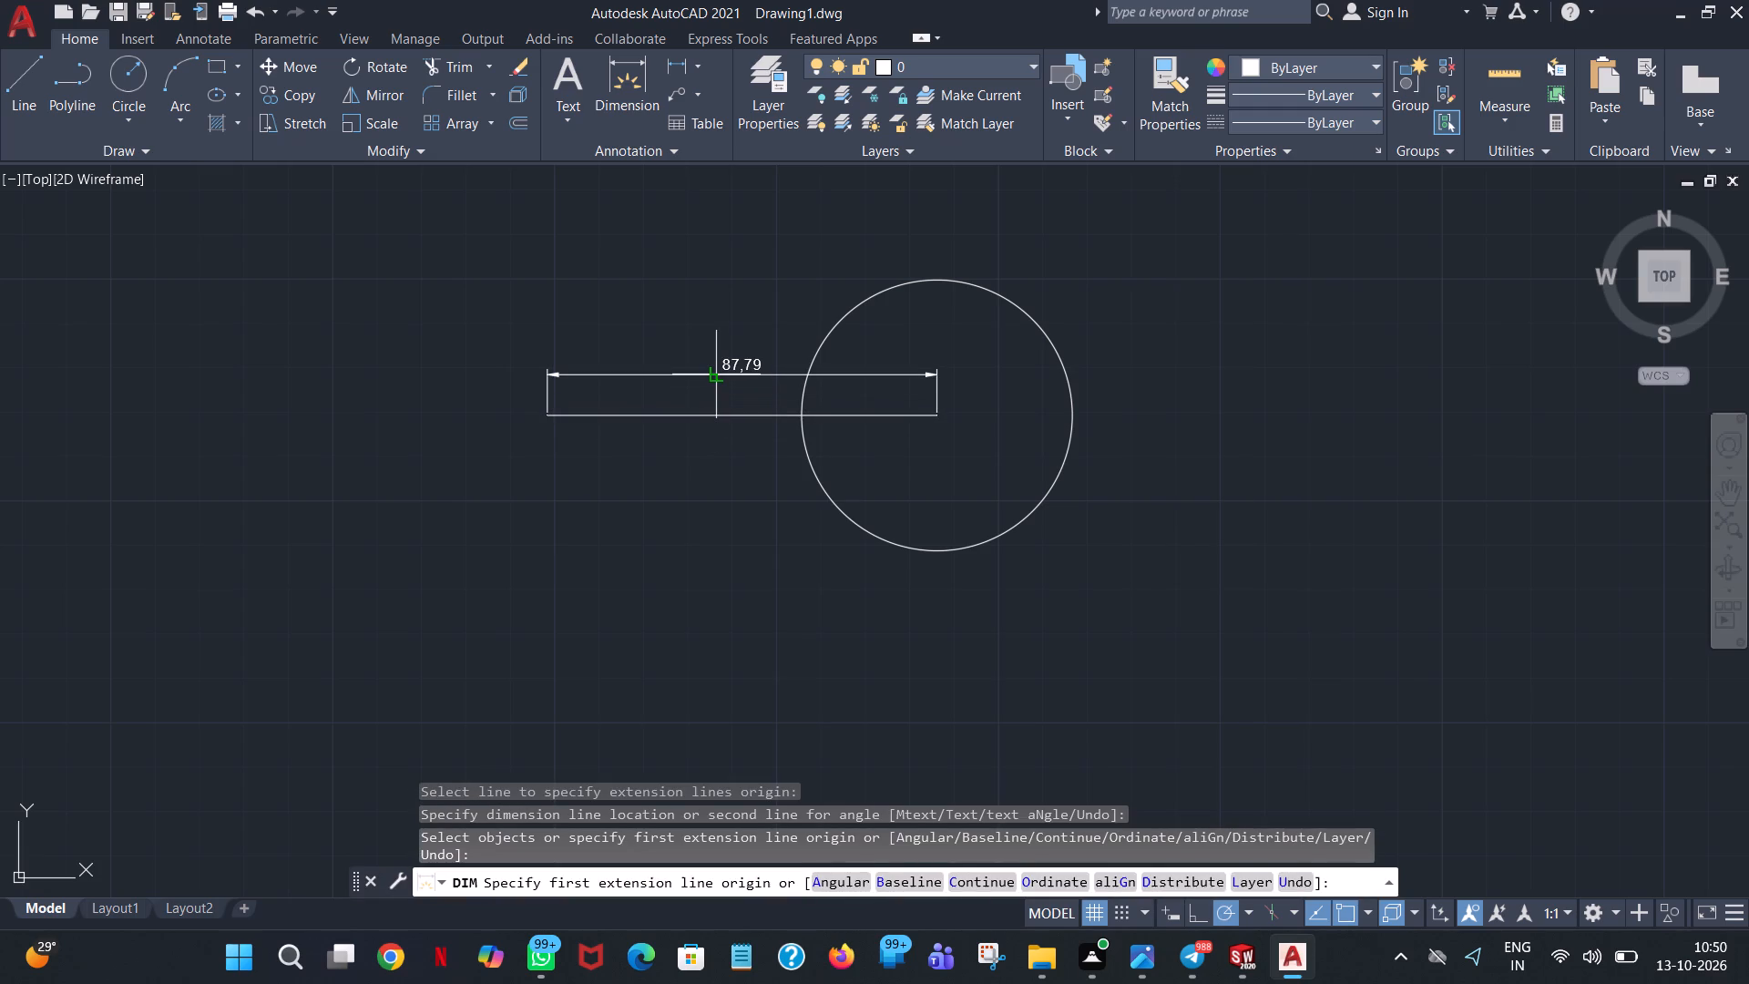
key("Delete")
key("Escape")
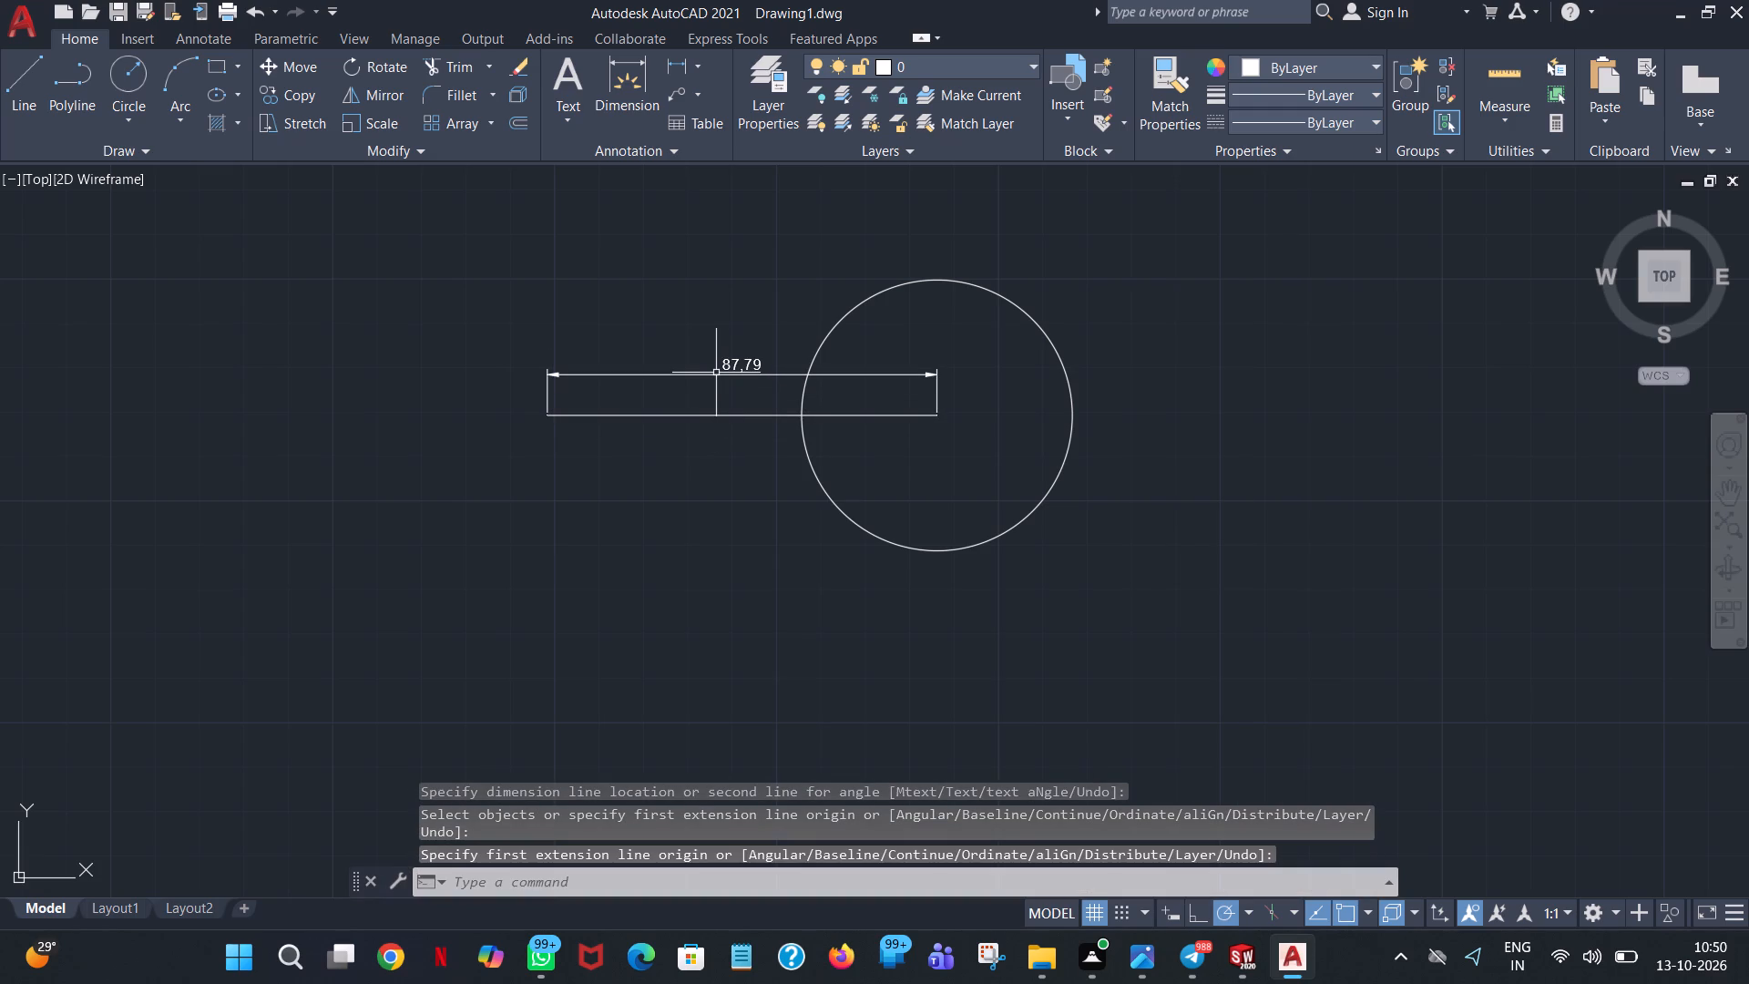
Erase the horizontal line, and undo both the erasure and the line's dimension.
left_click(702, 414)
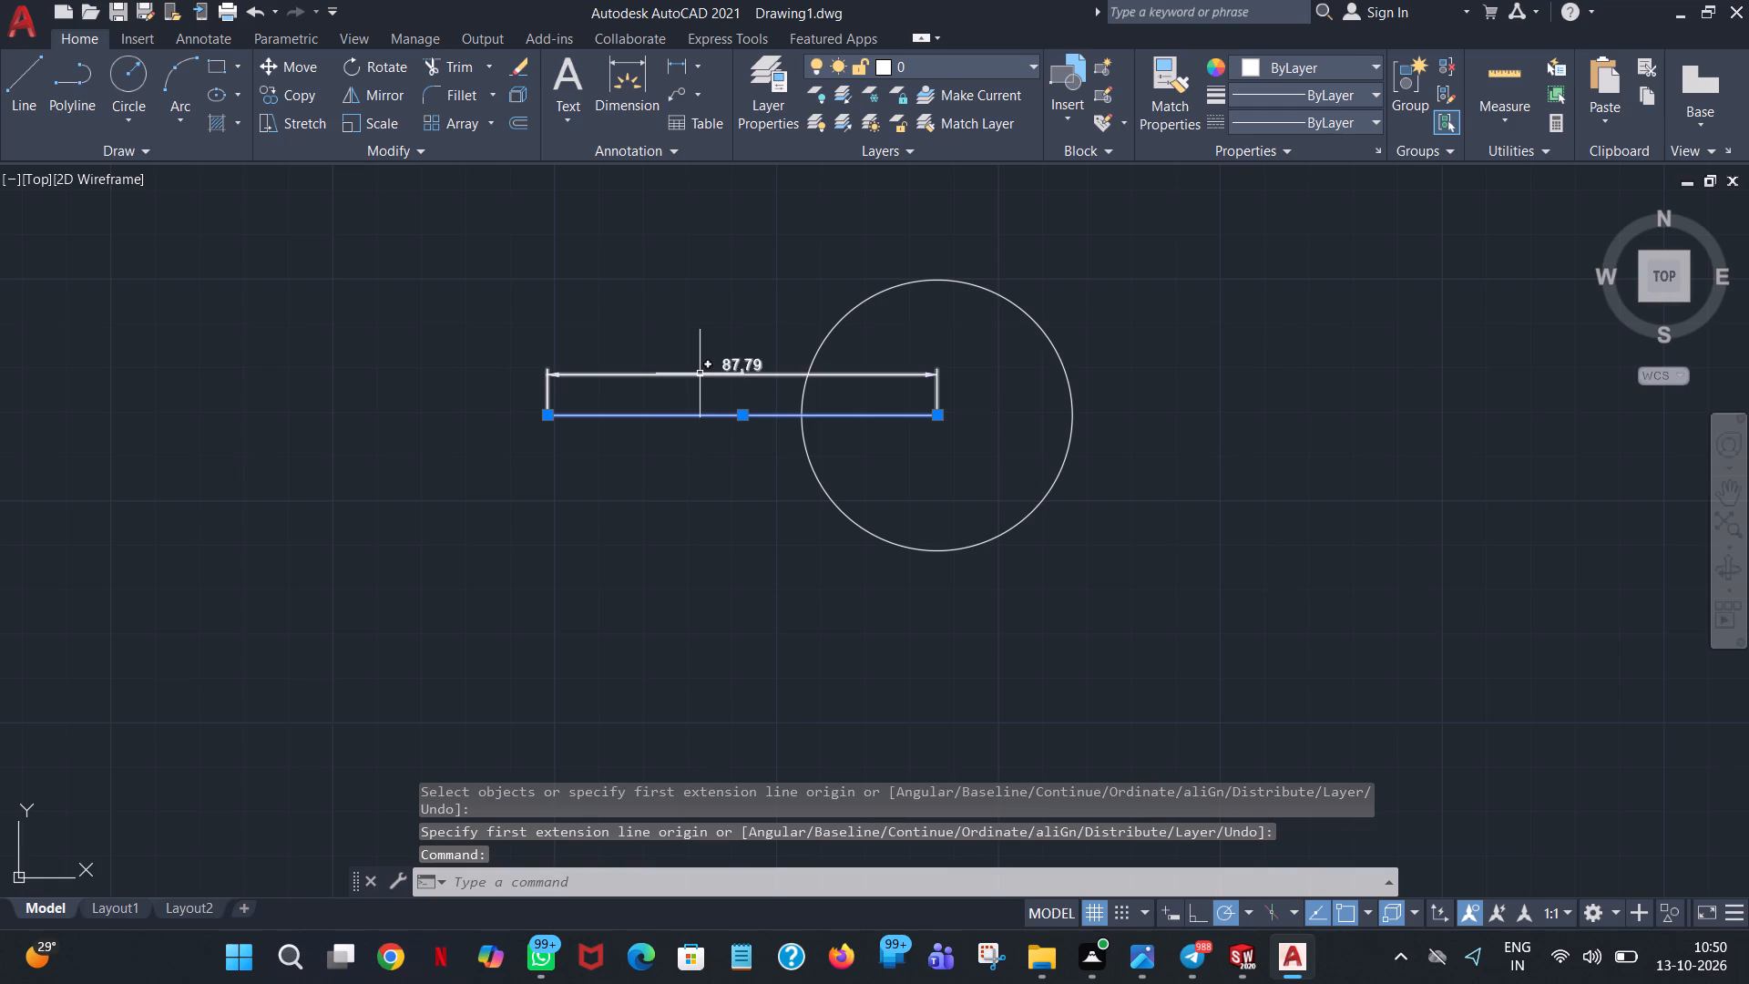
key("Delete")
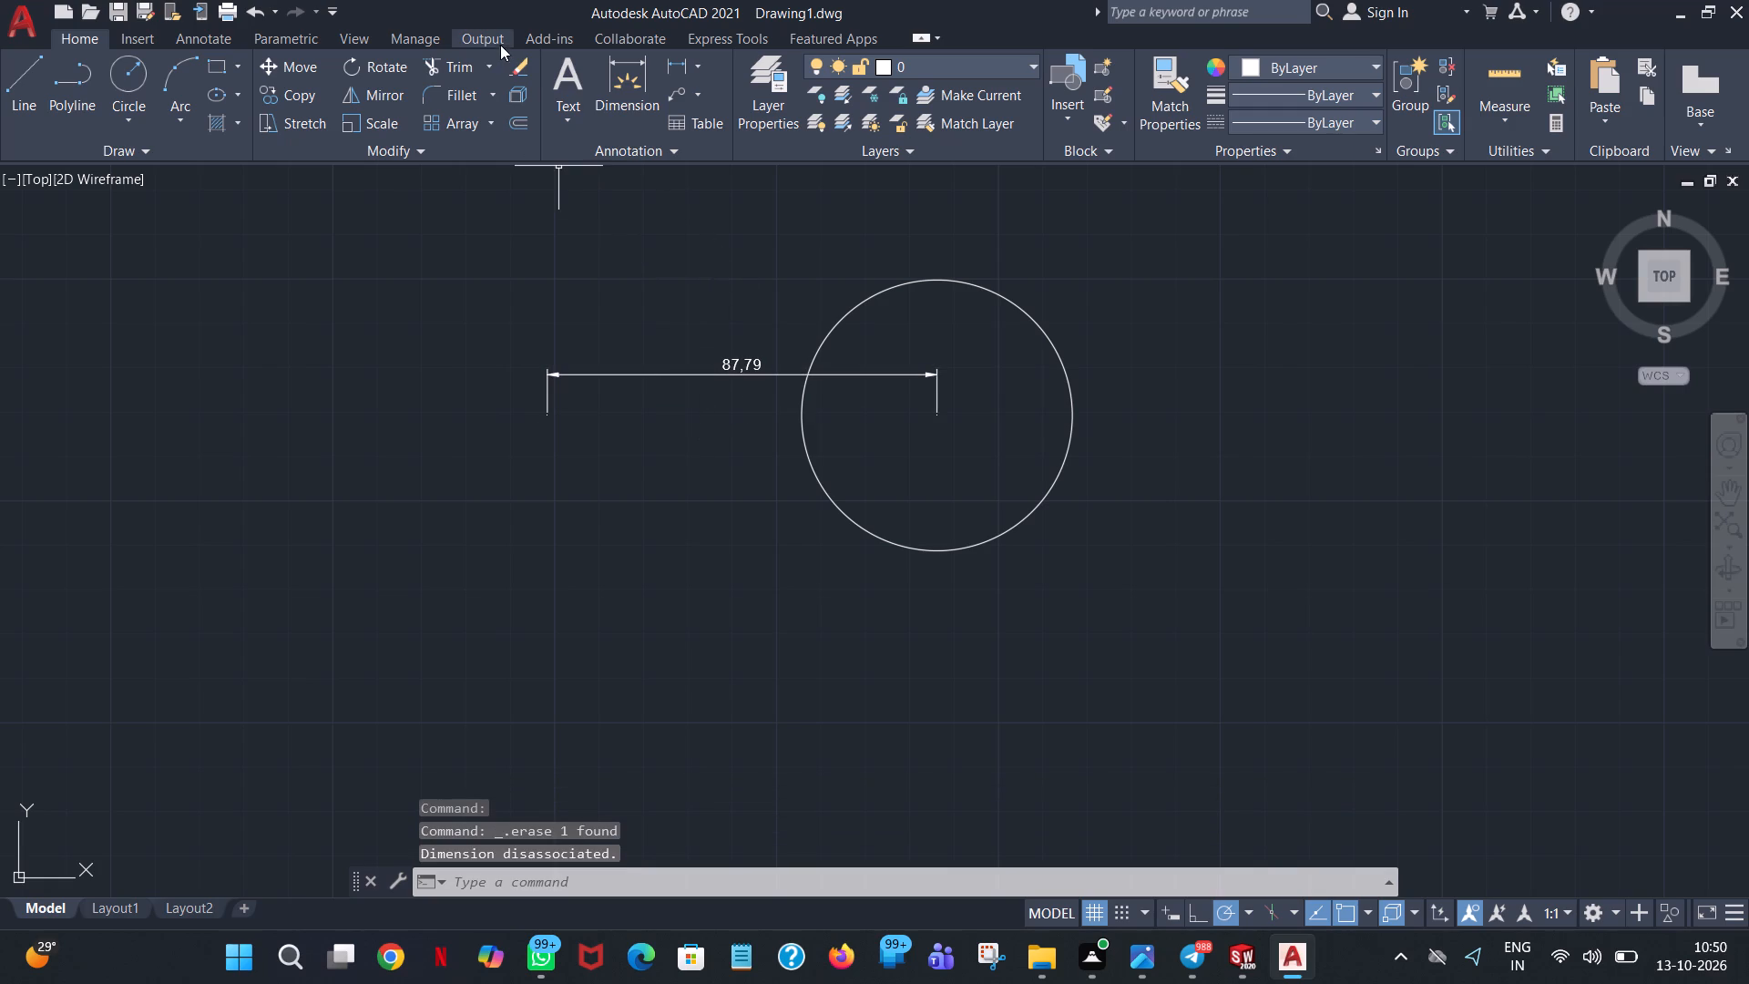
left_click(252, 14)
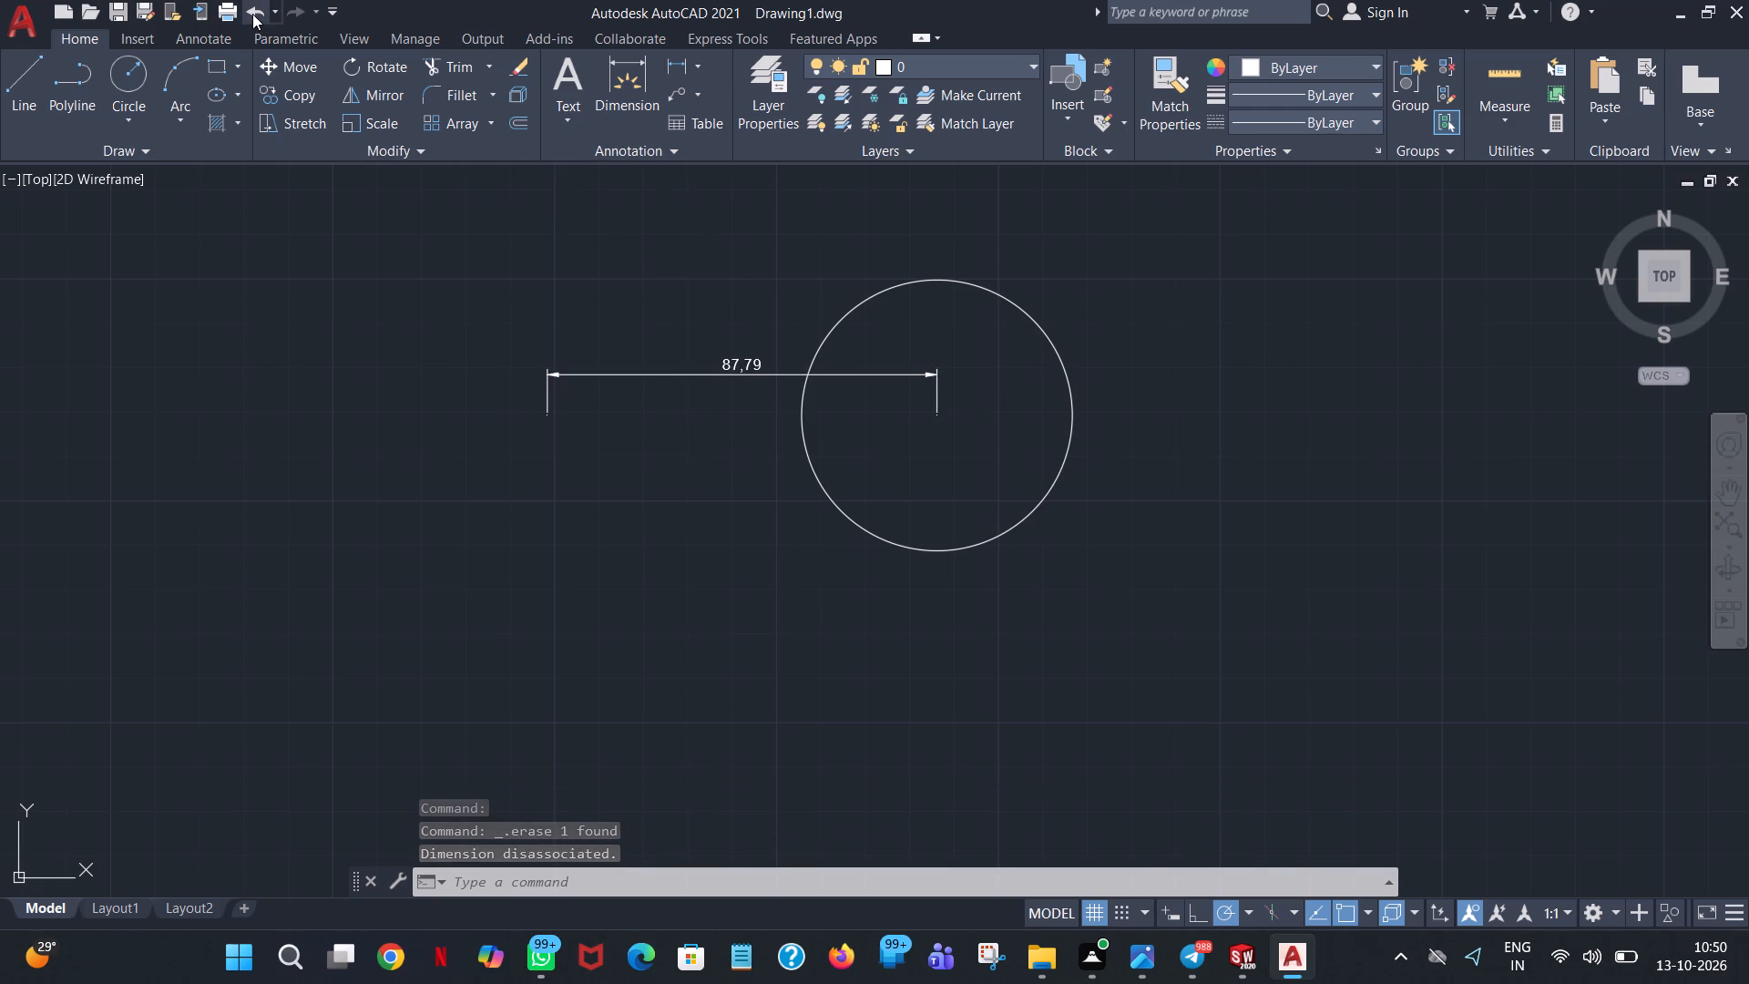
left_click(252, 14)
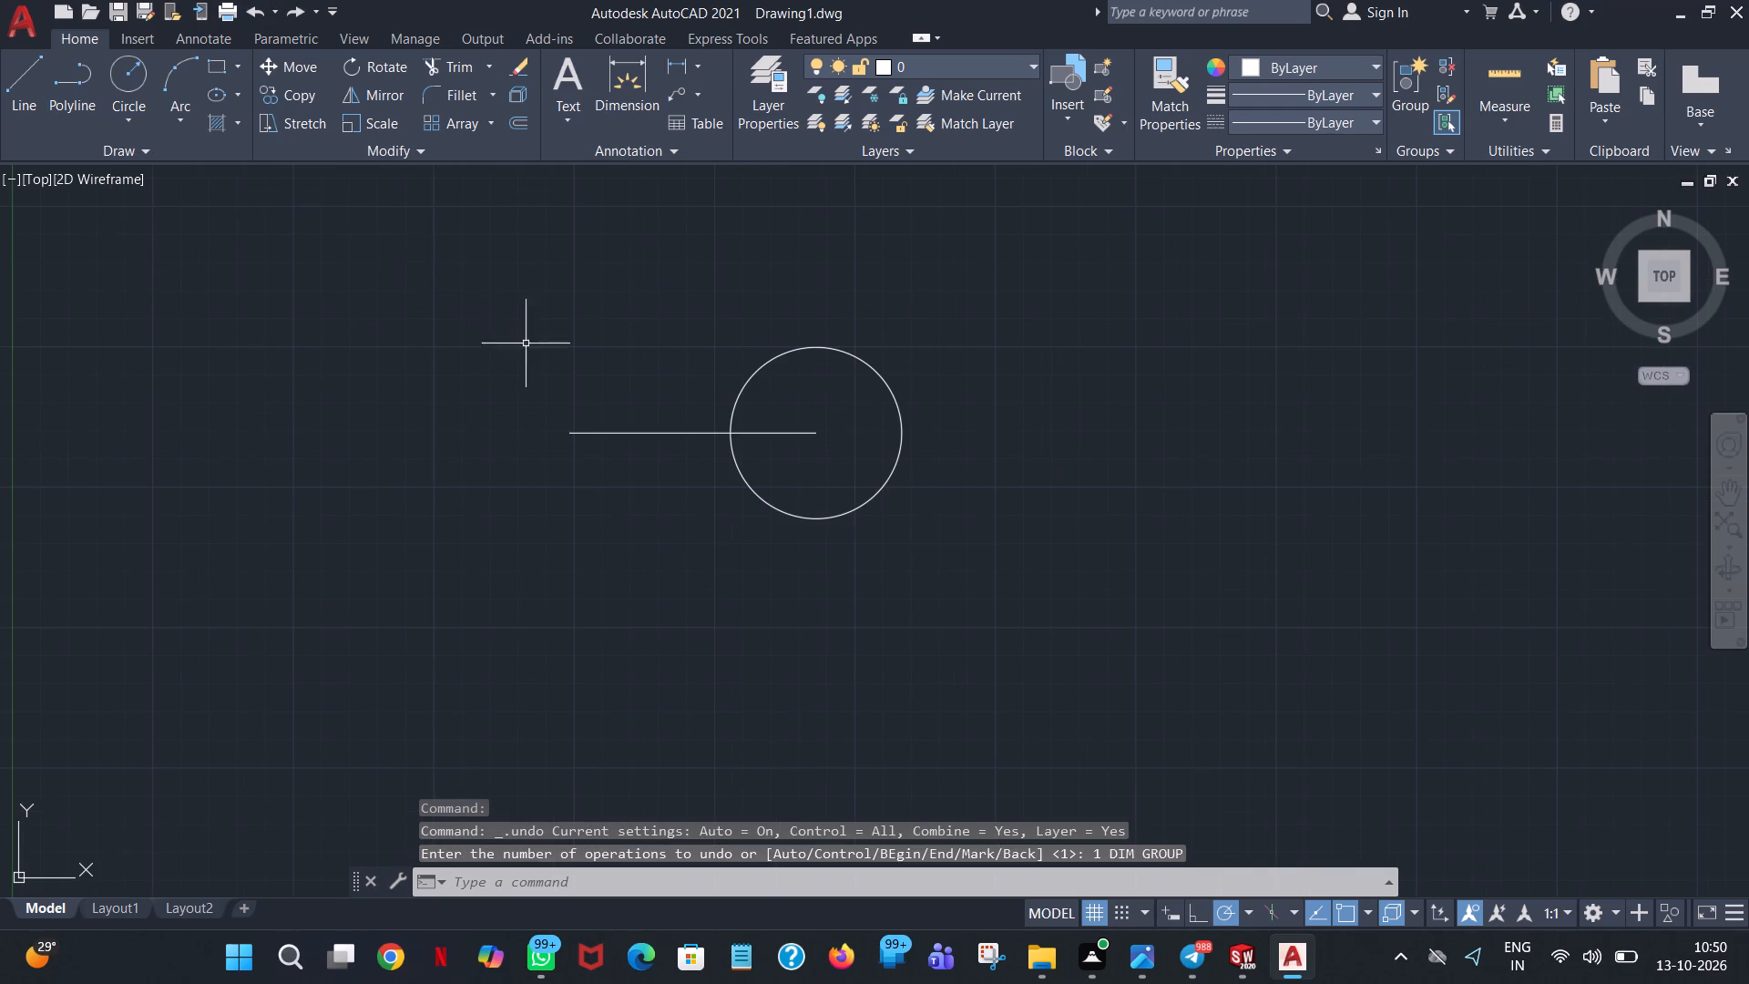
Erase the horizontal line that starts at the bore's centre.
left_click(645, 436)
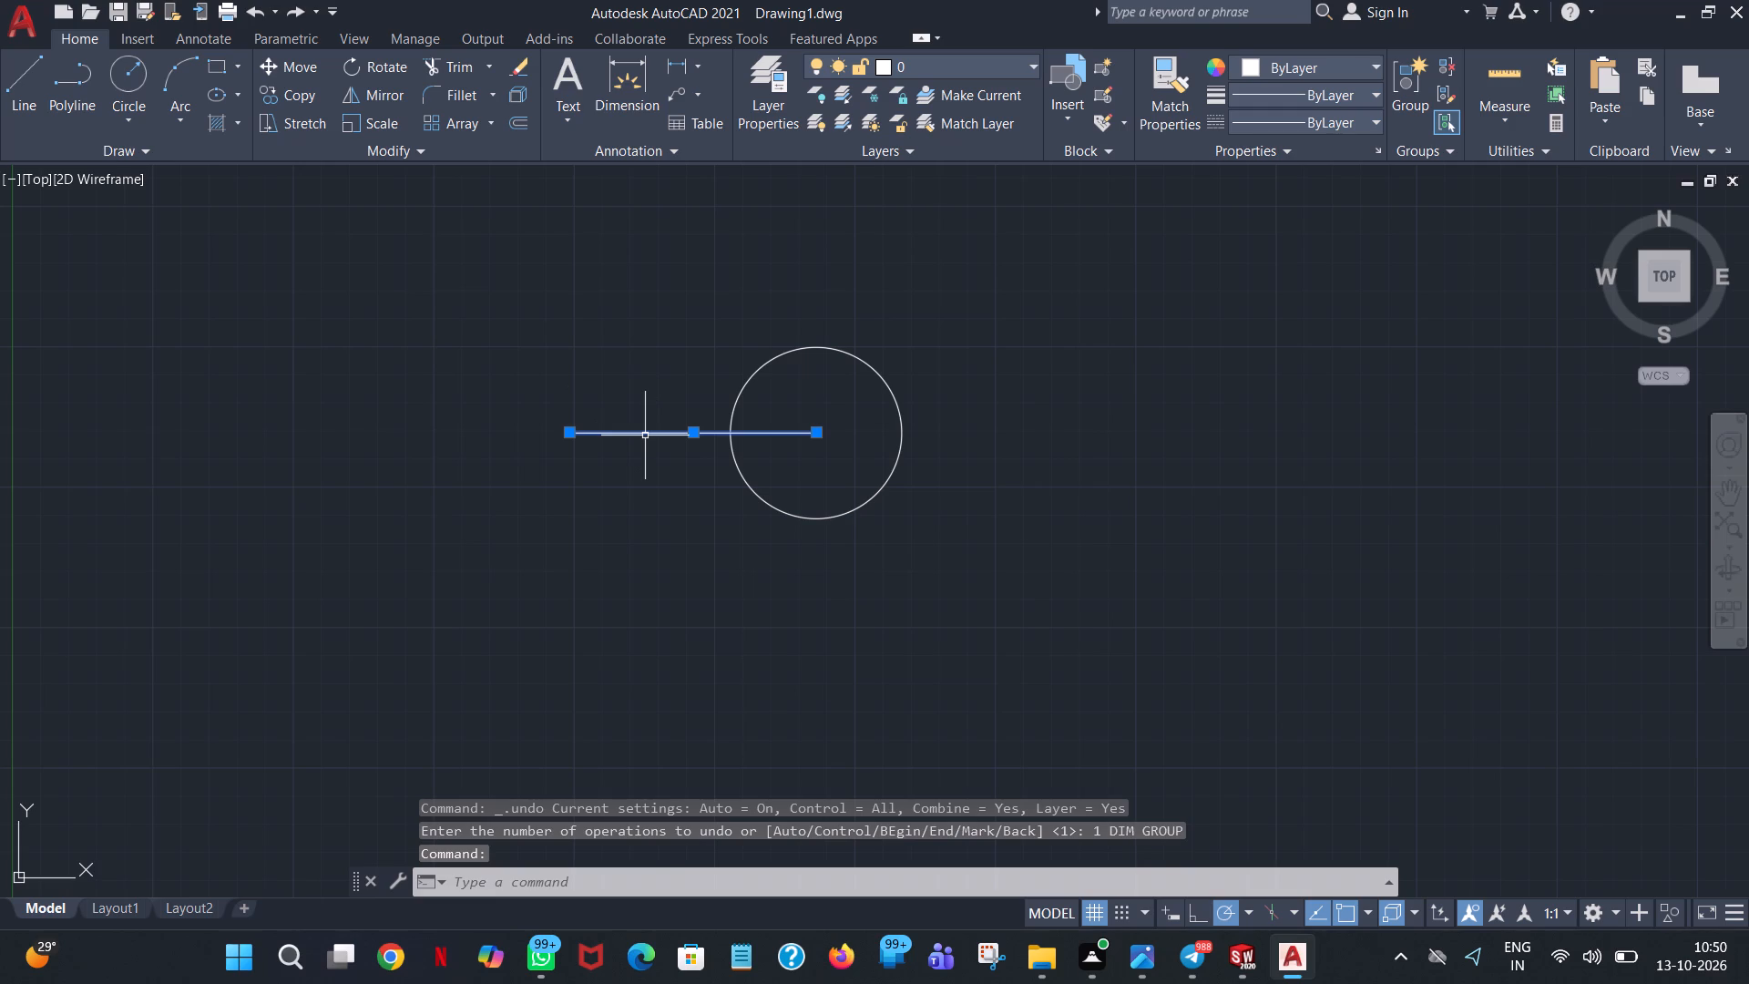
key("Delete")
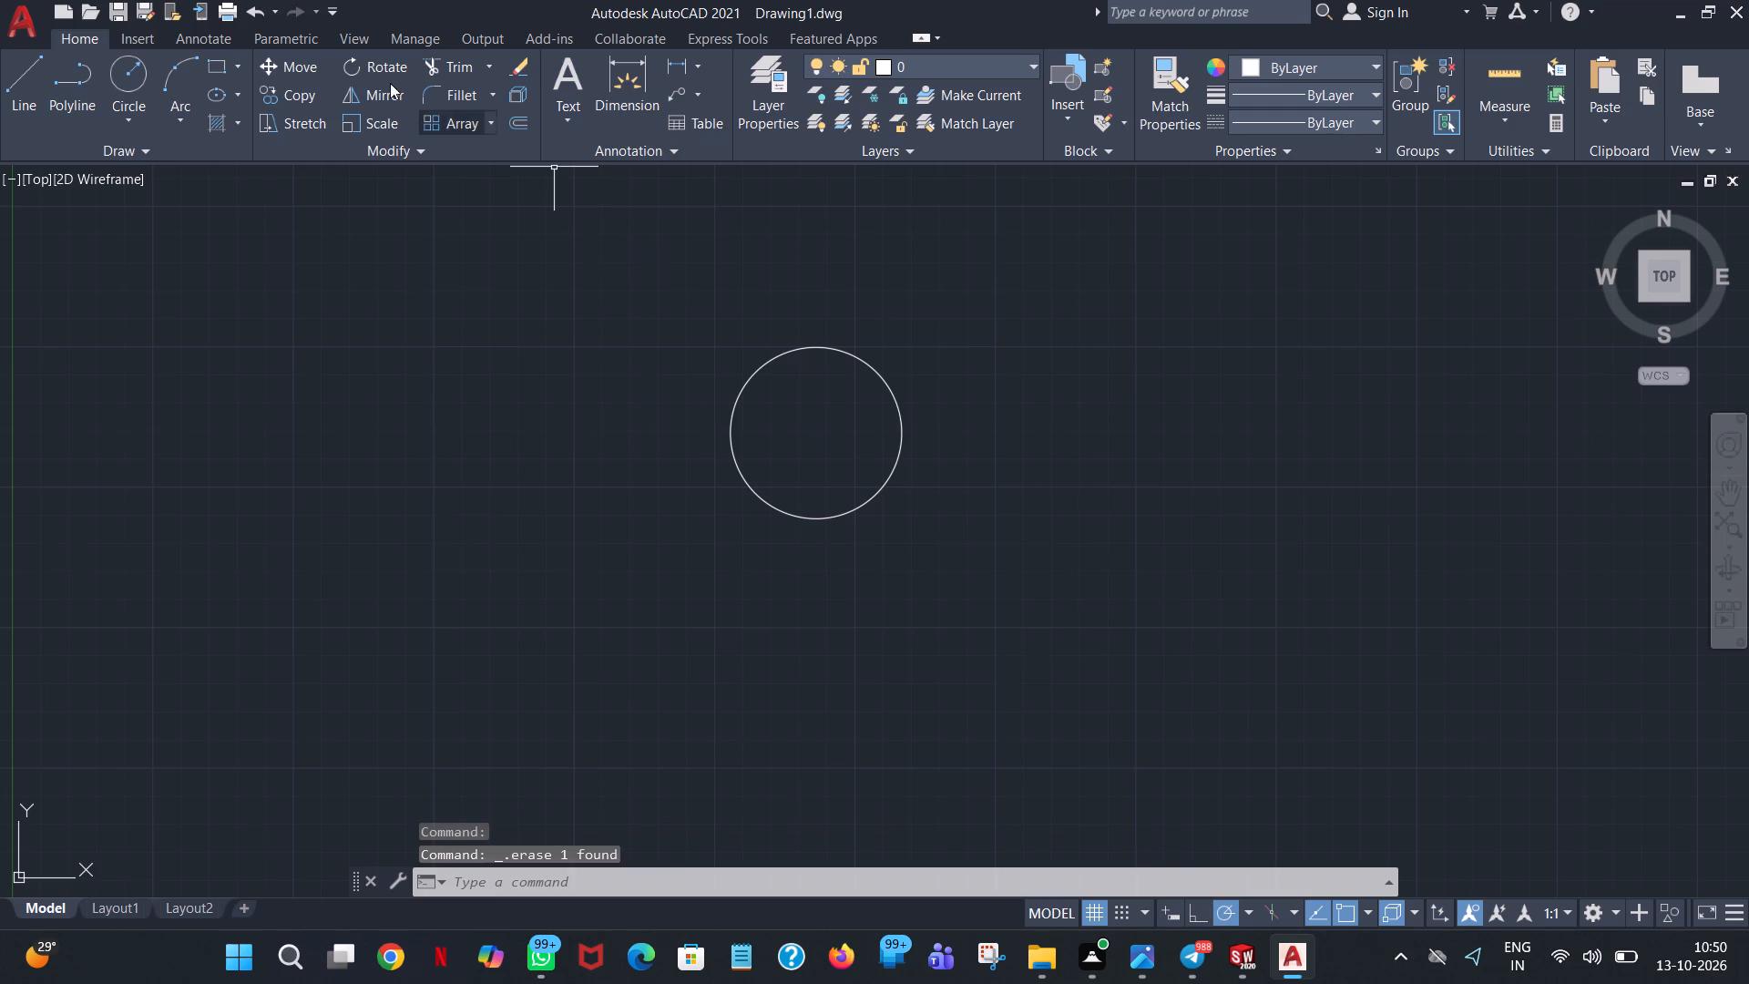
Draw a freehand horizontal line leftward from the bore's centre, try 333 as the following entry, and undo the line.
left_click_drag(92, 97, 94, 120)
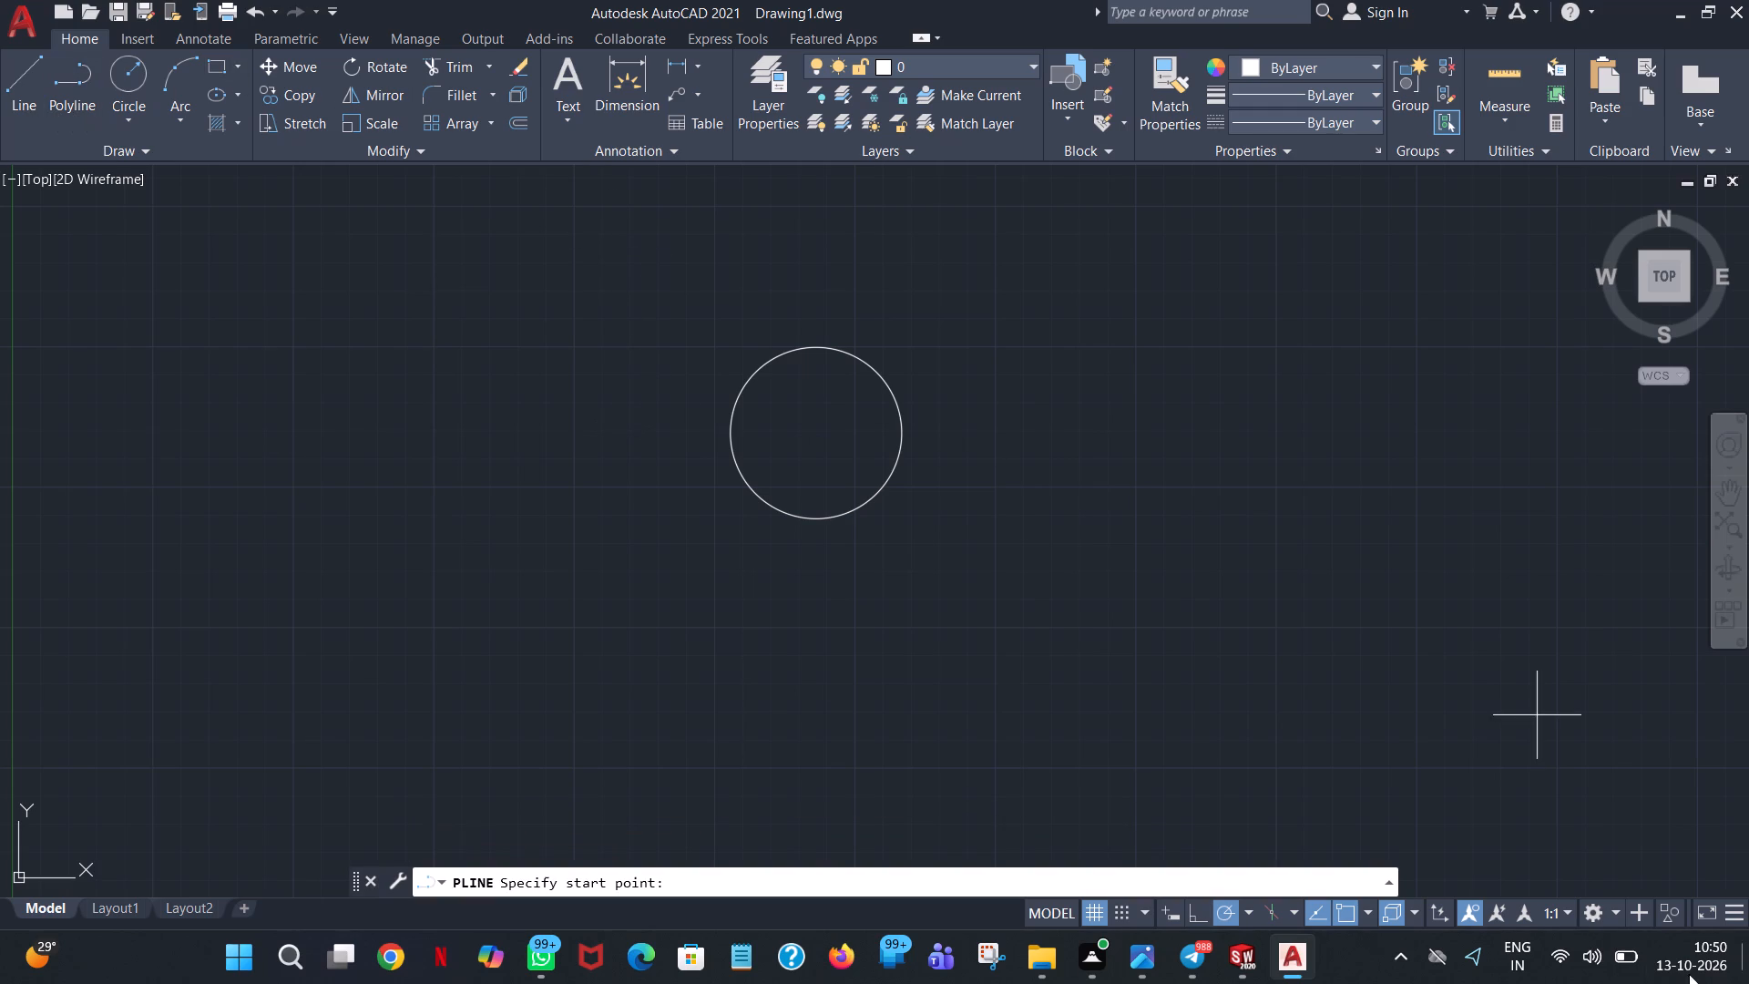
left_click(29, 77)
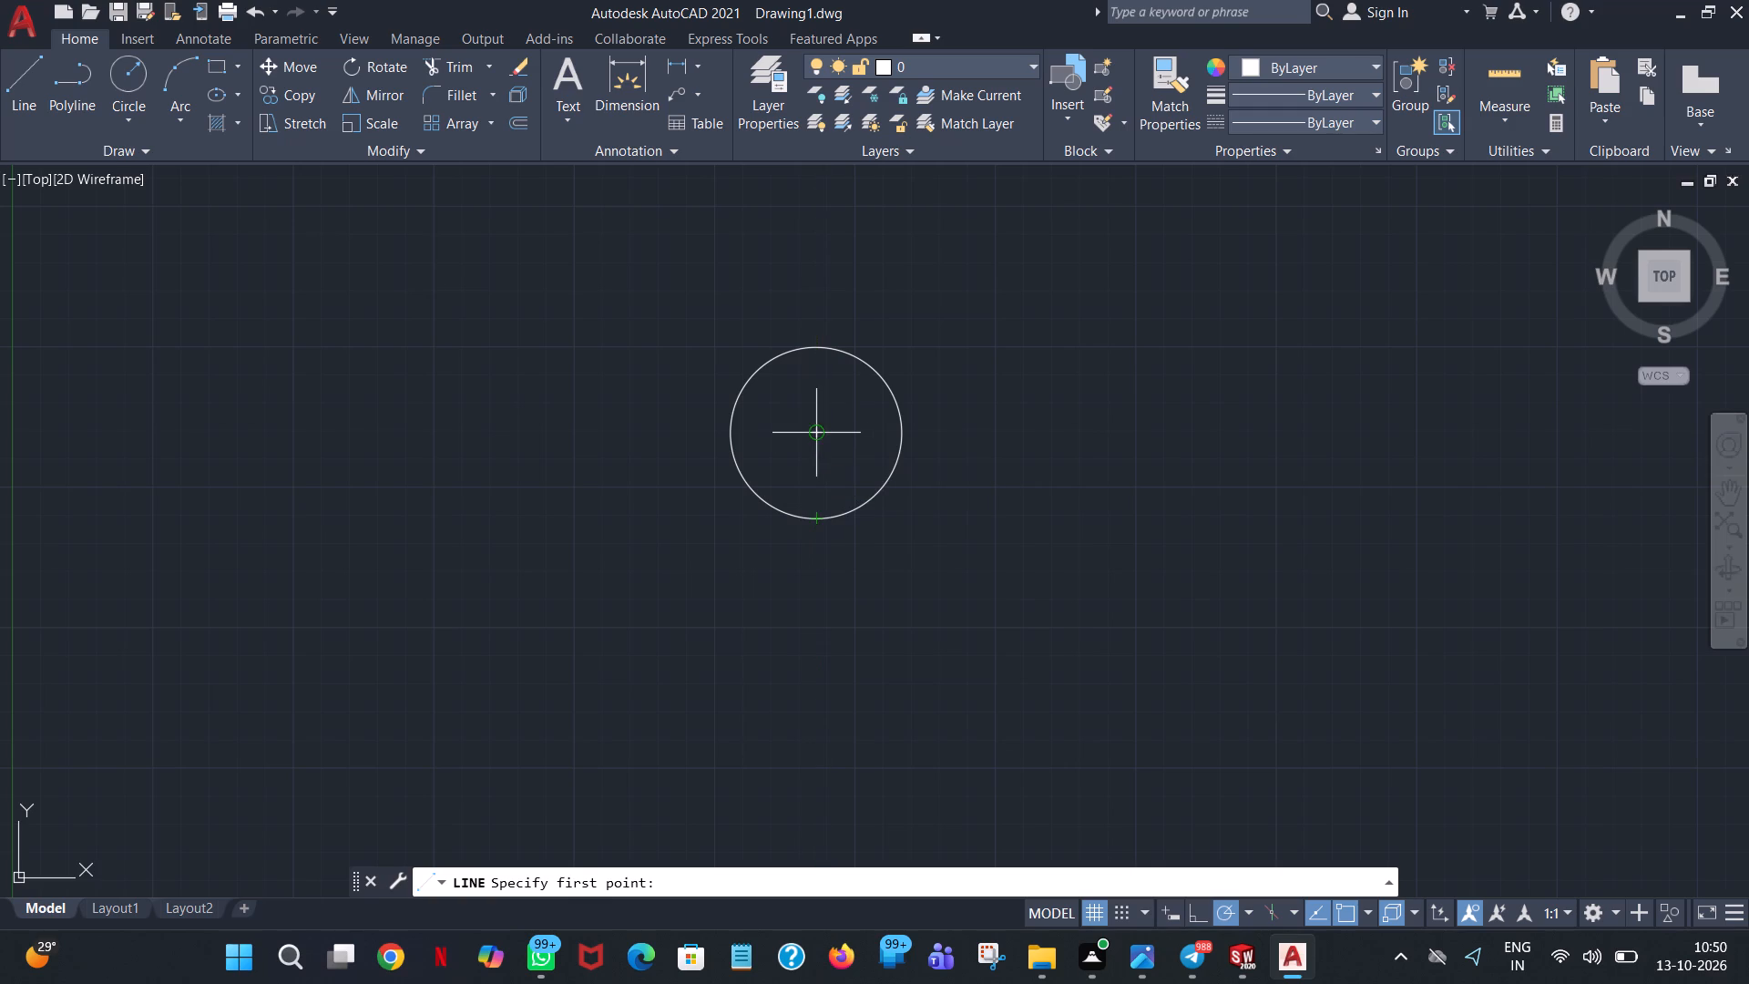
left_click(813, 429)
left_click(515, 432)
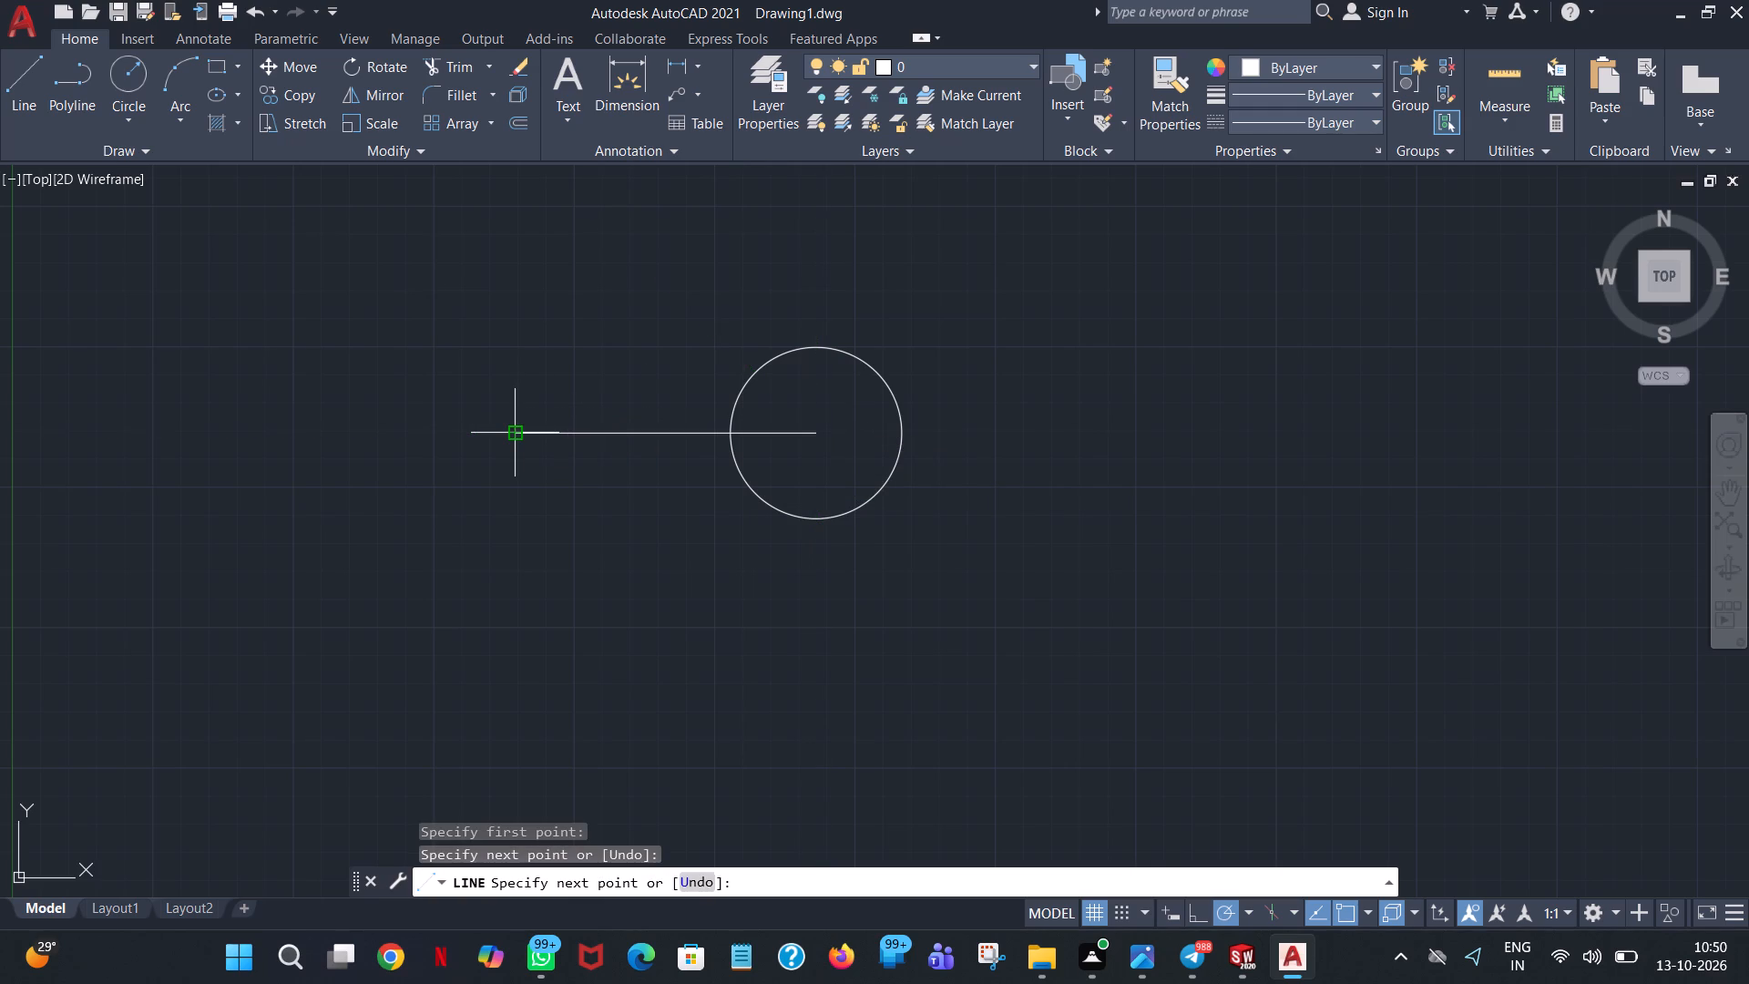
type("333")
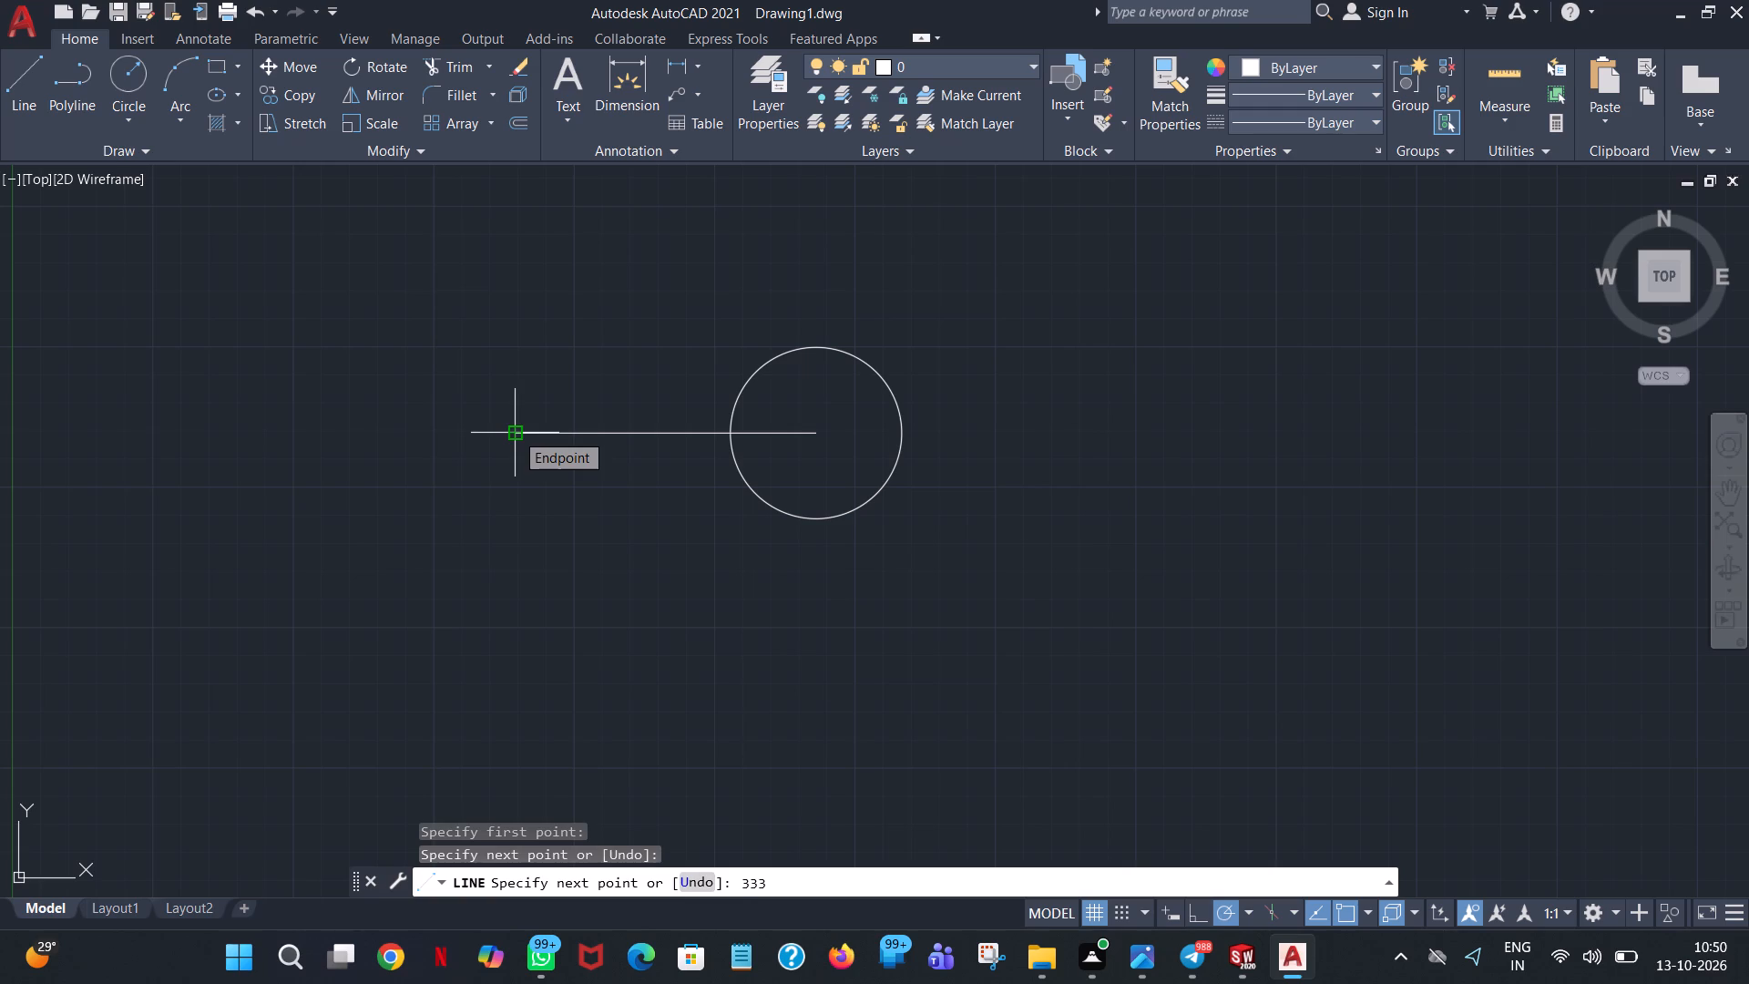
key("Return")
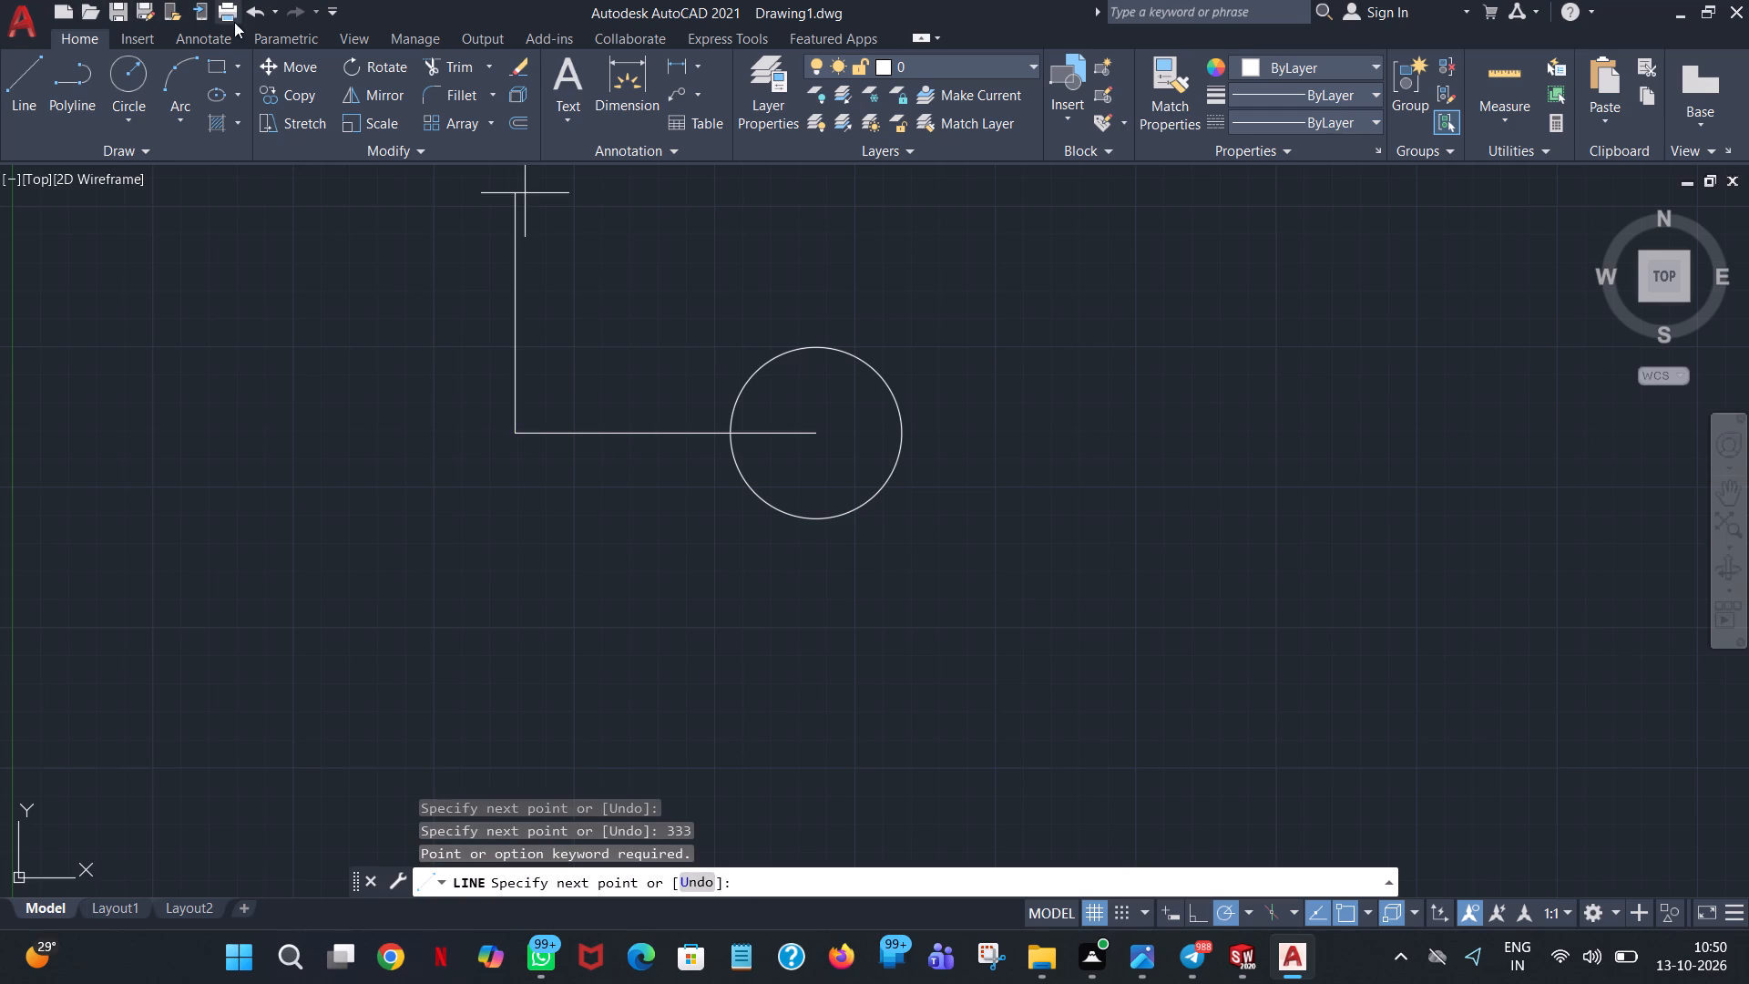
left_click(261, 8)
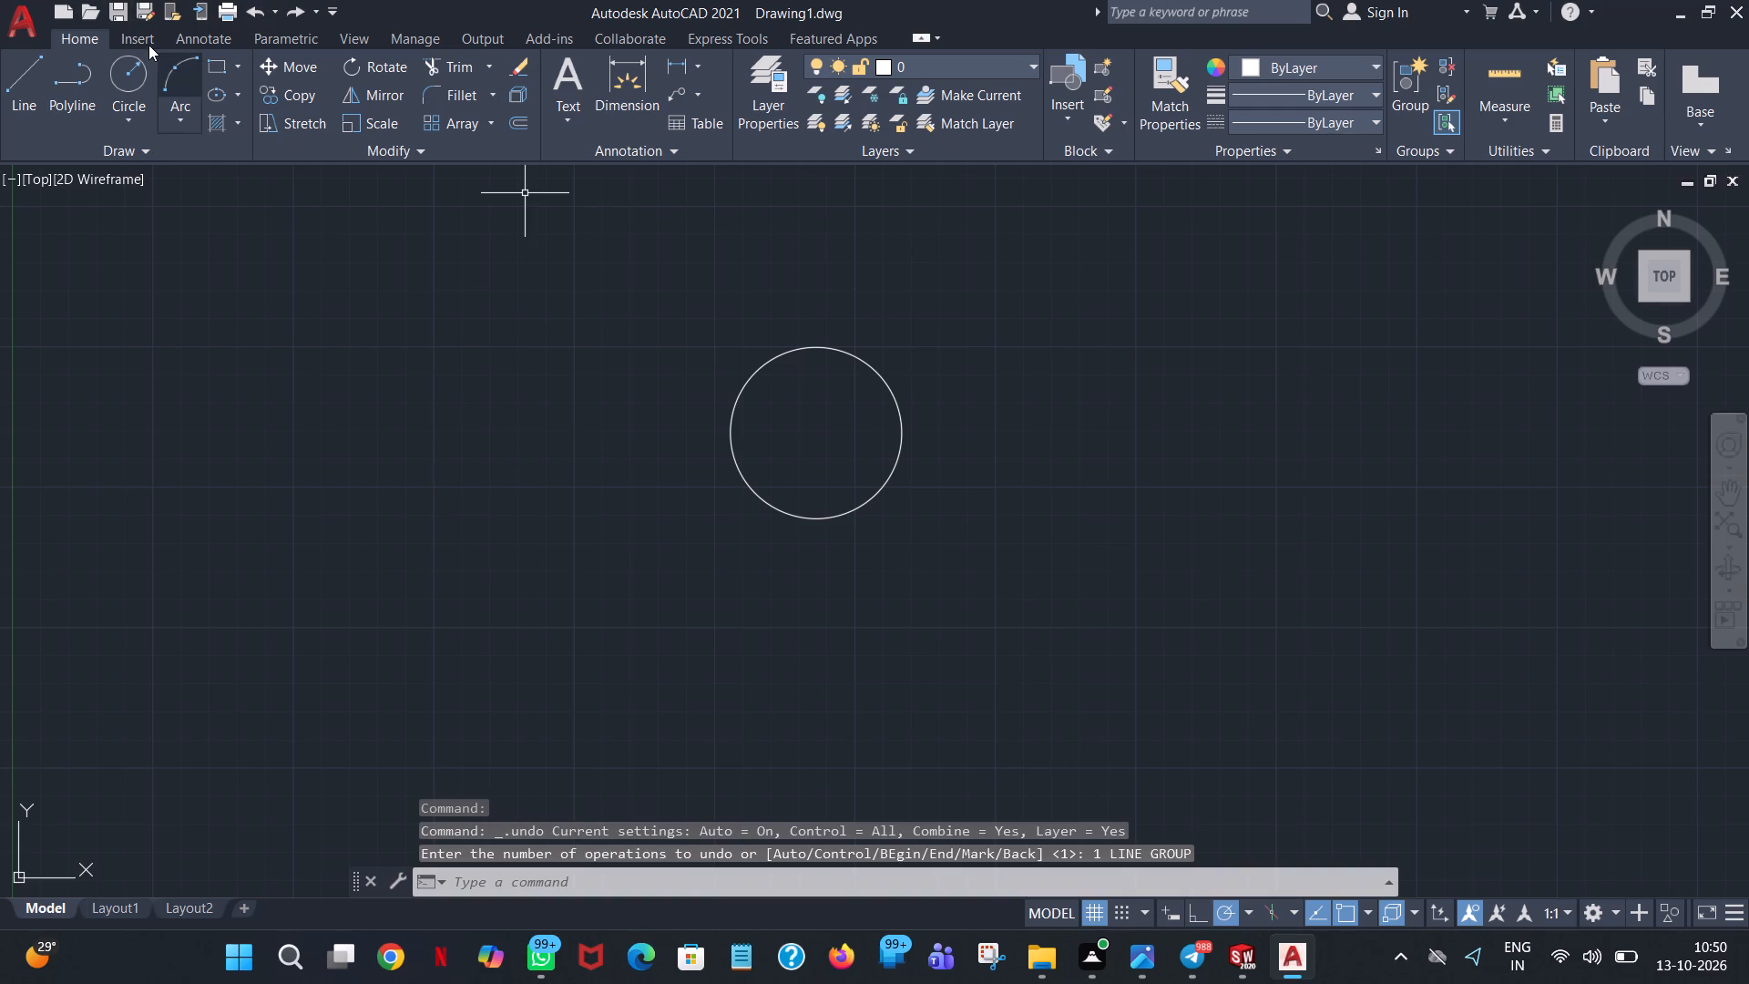
Draw a horizontal line 32.5 long leftward from the bore's centre.
left_click(6, 77)
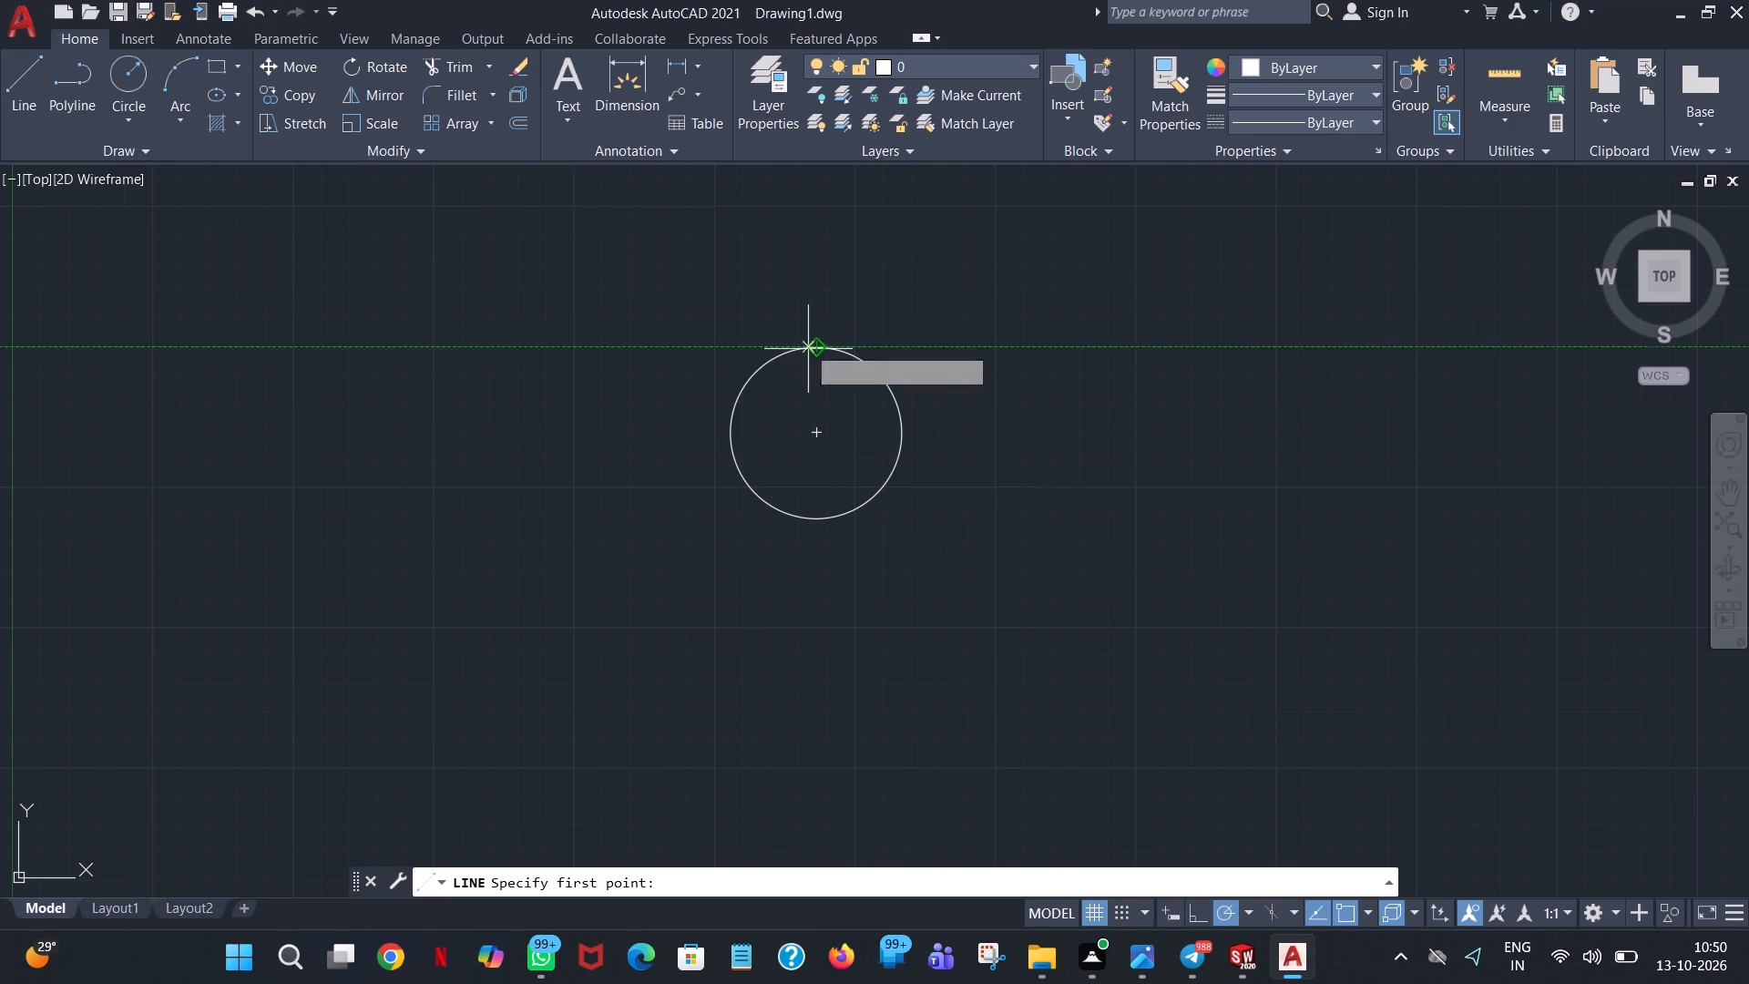
left_click(814, 426)
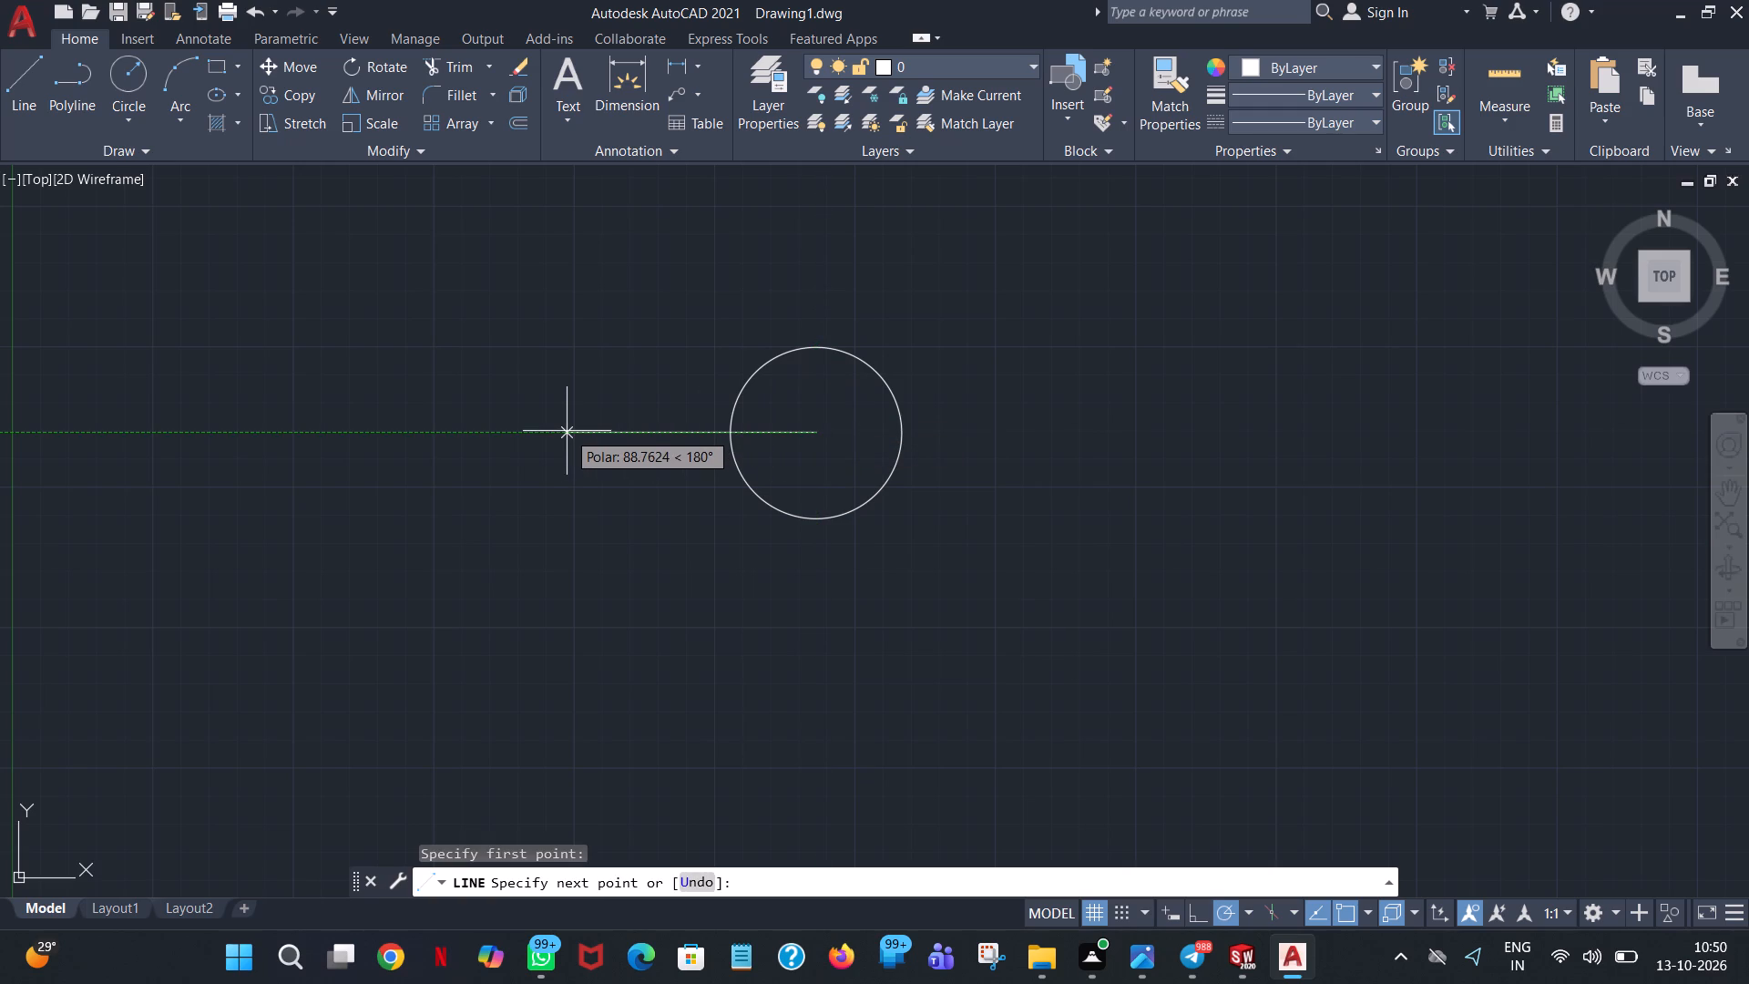
type("32.5")
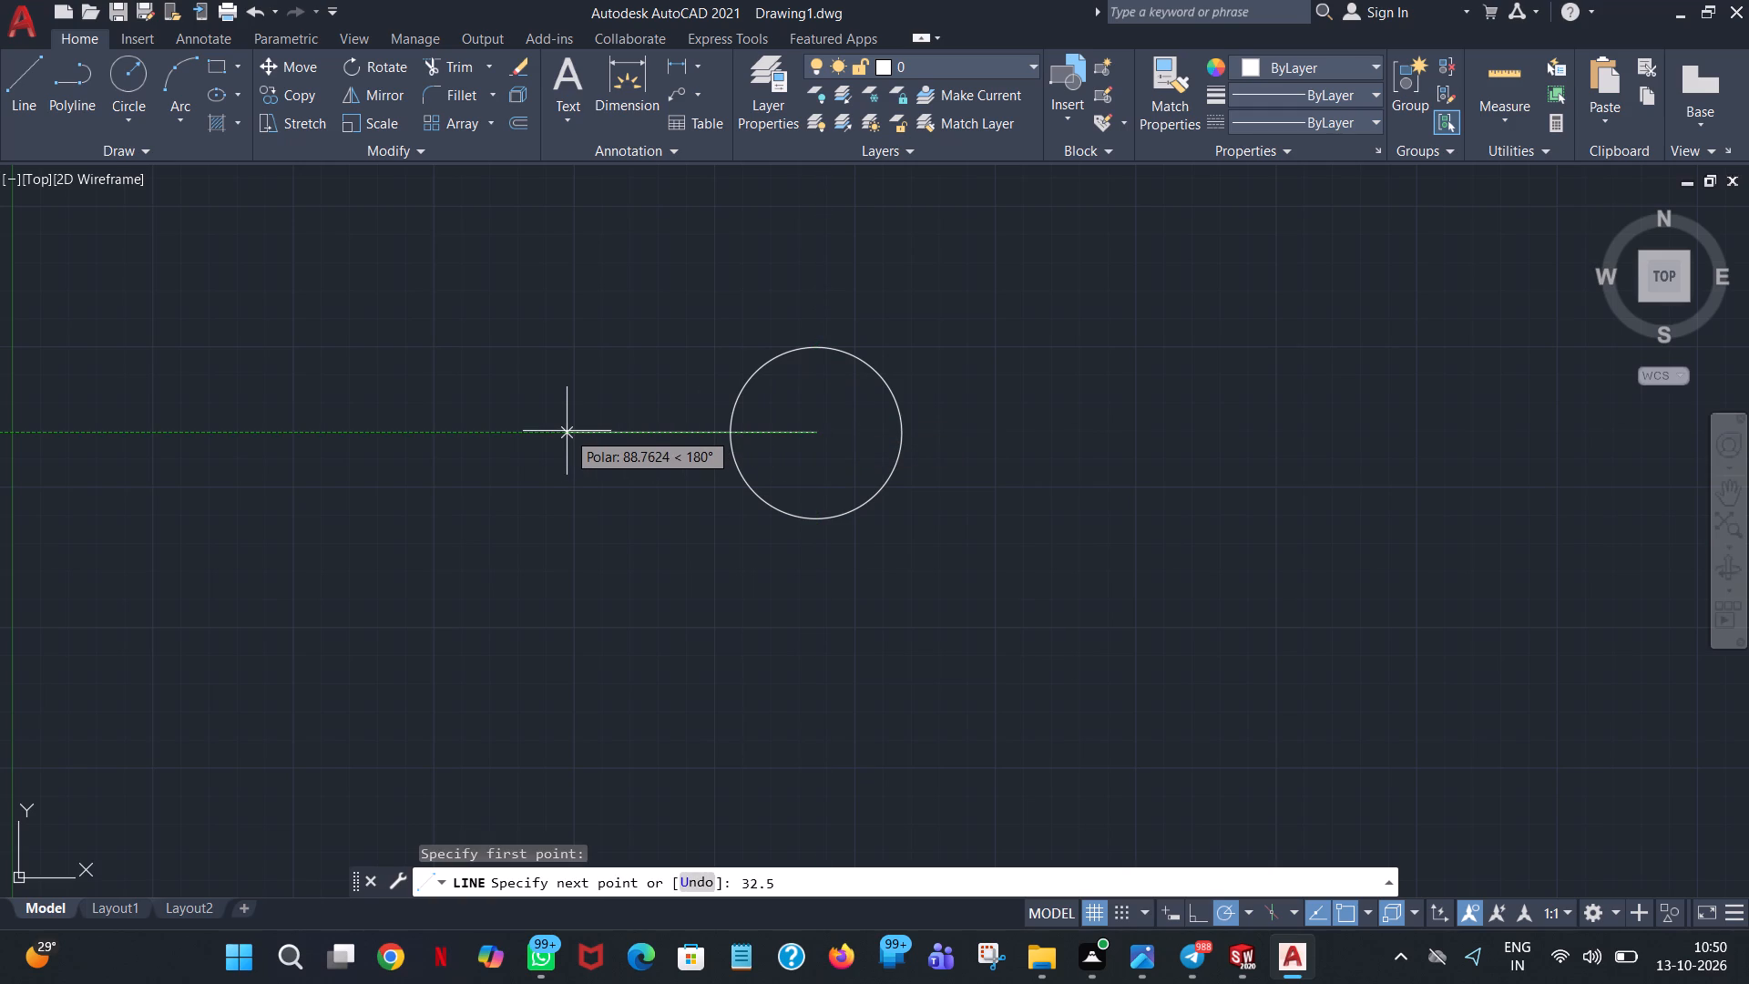
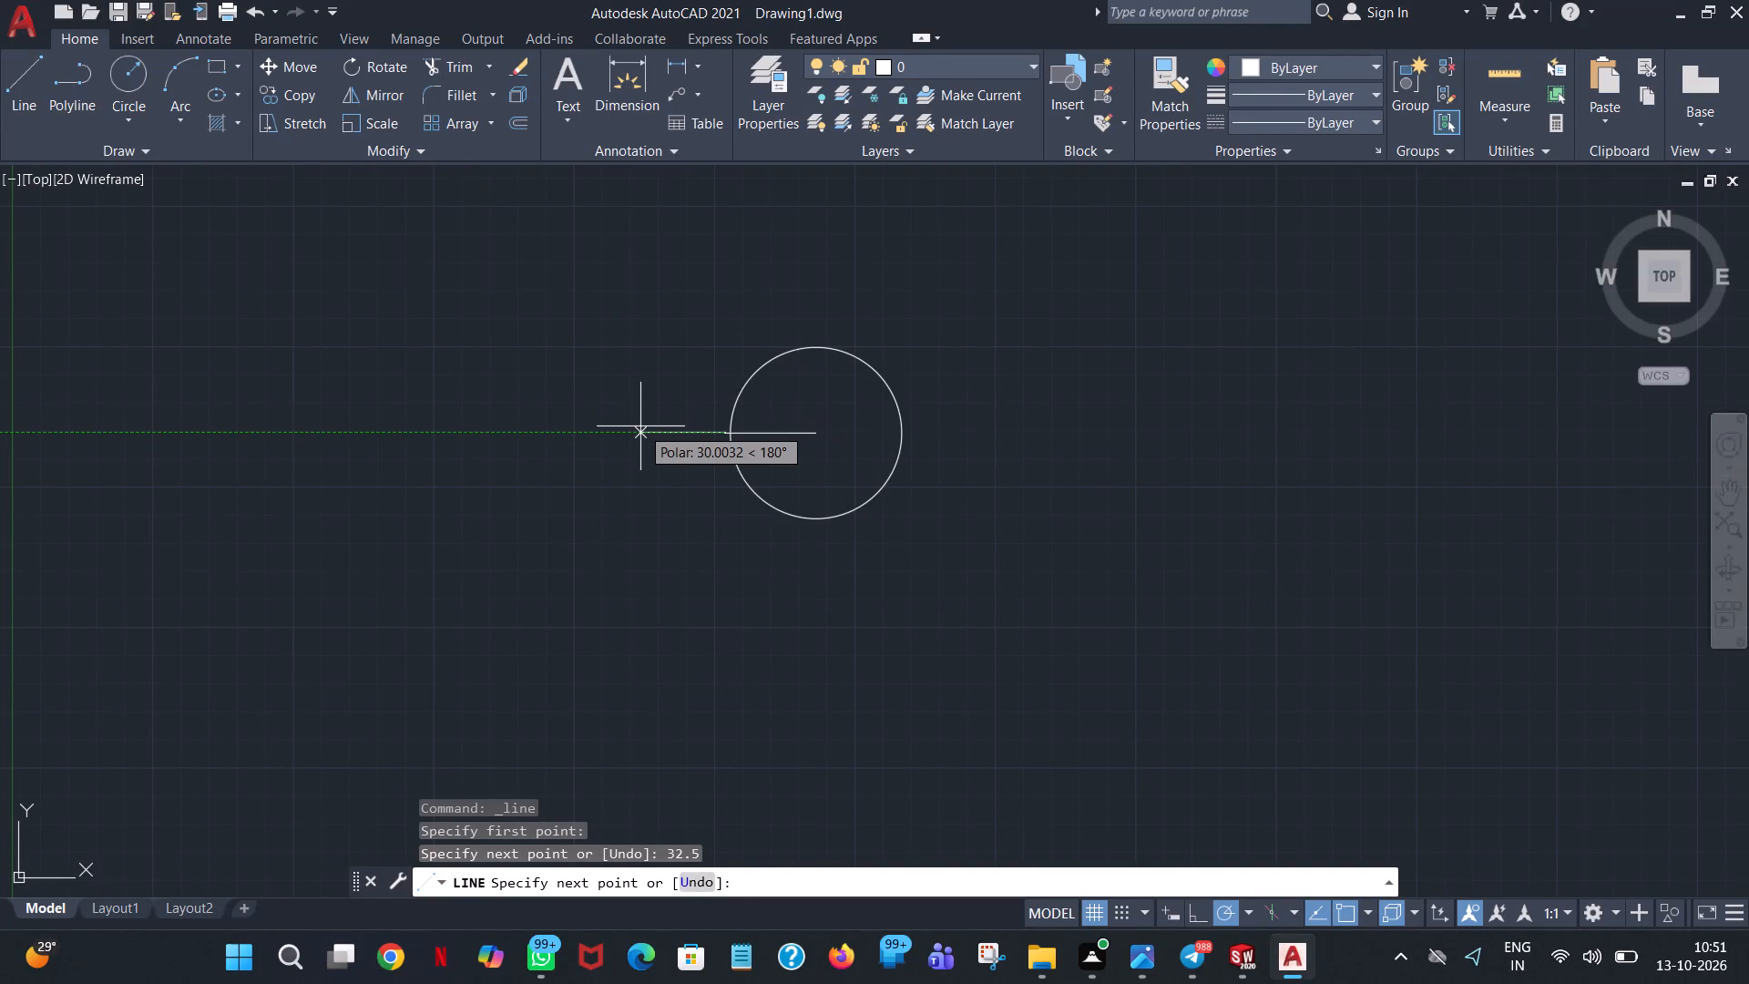
Continue the horizontal line leftward from its 32.5 end with a further 15-long segment and finish the line.
type("15")
key("Return")
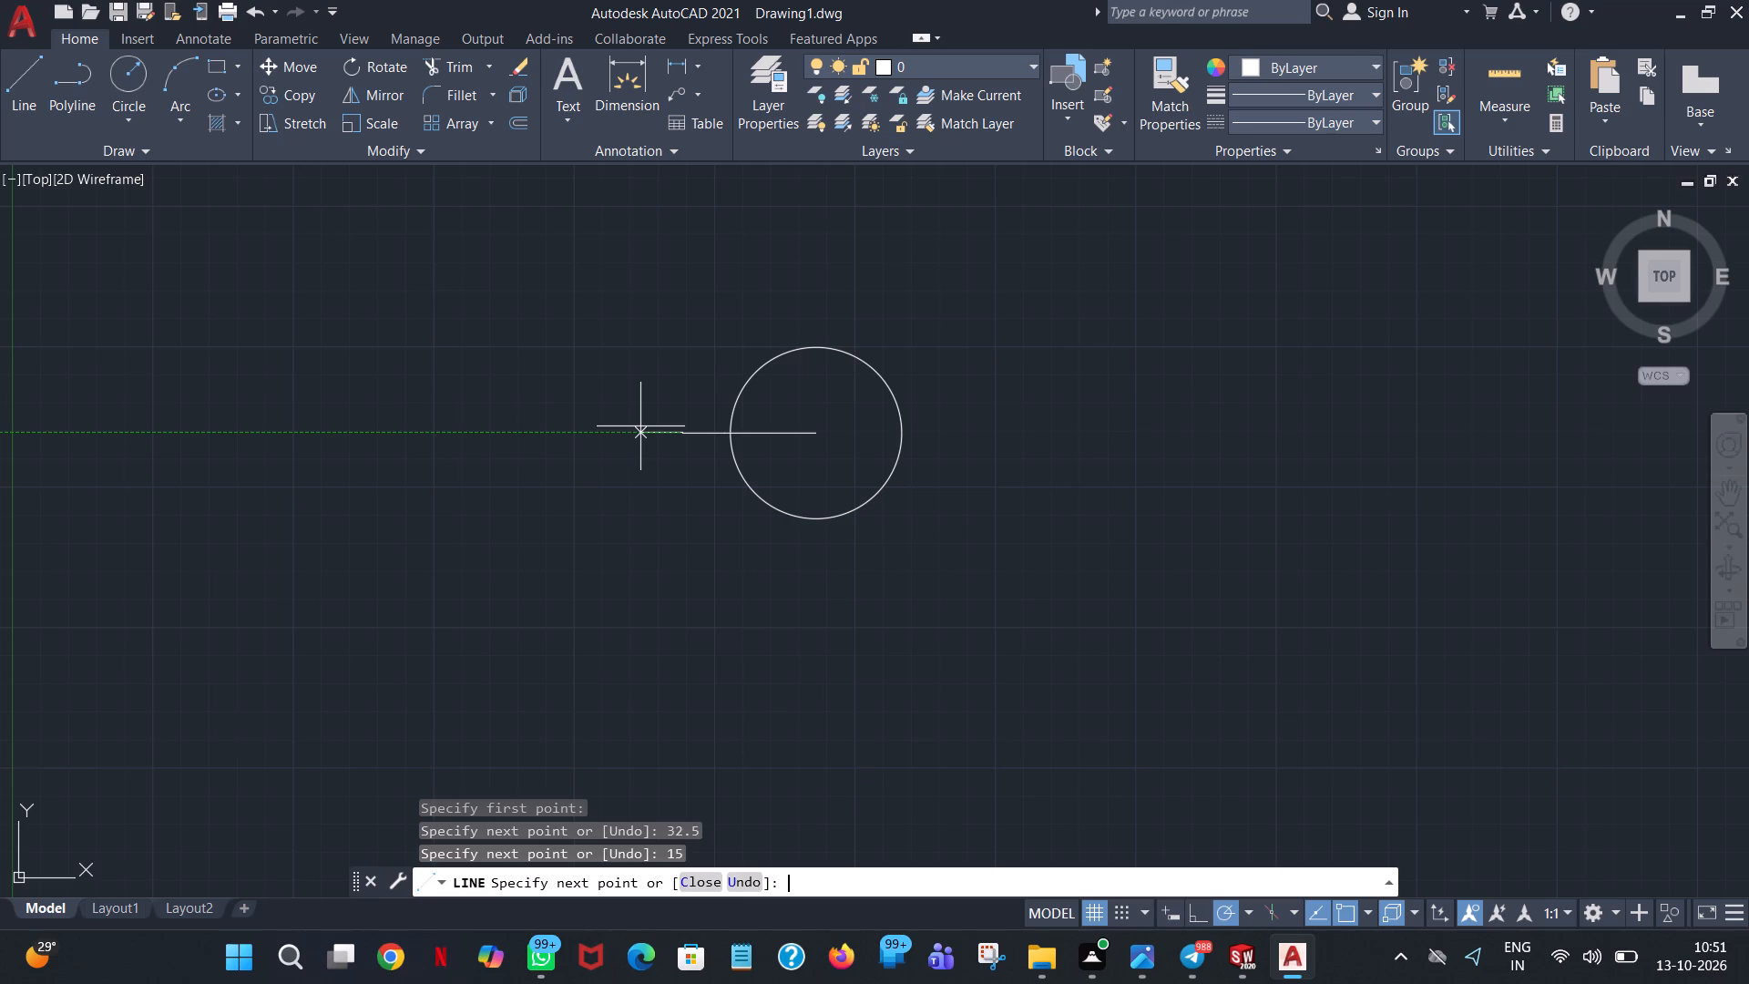
key("Escape")
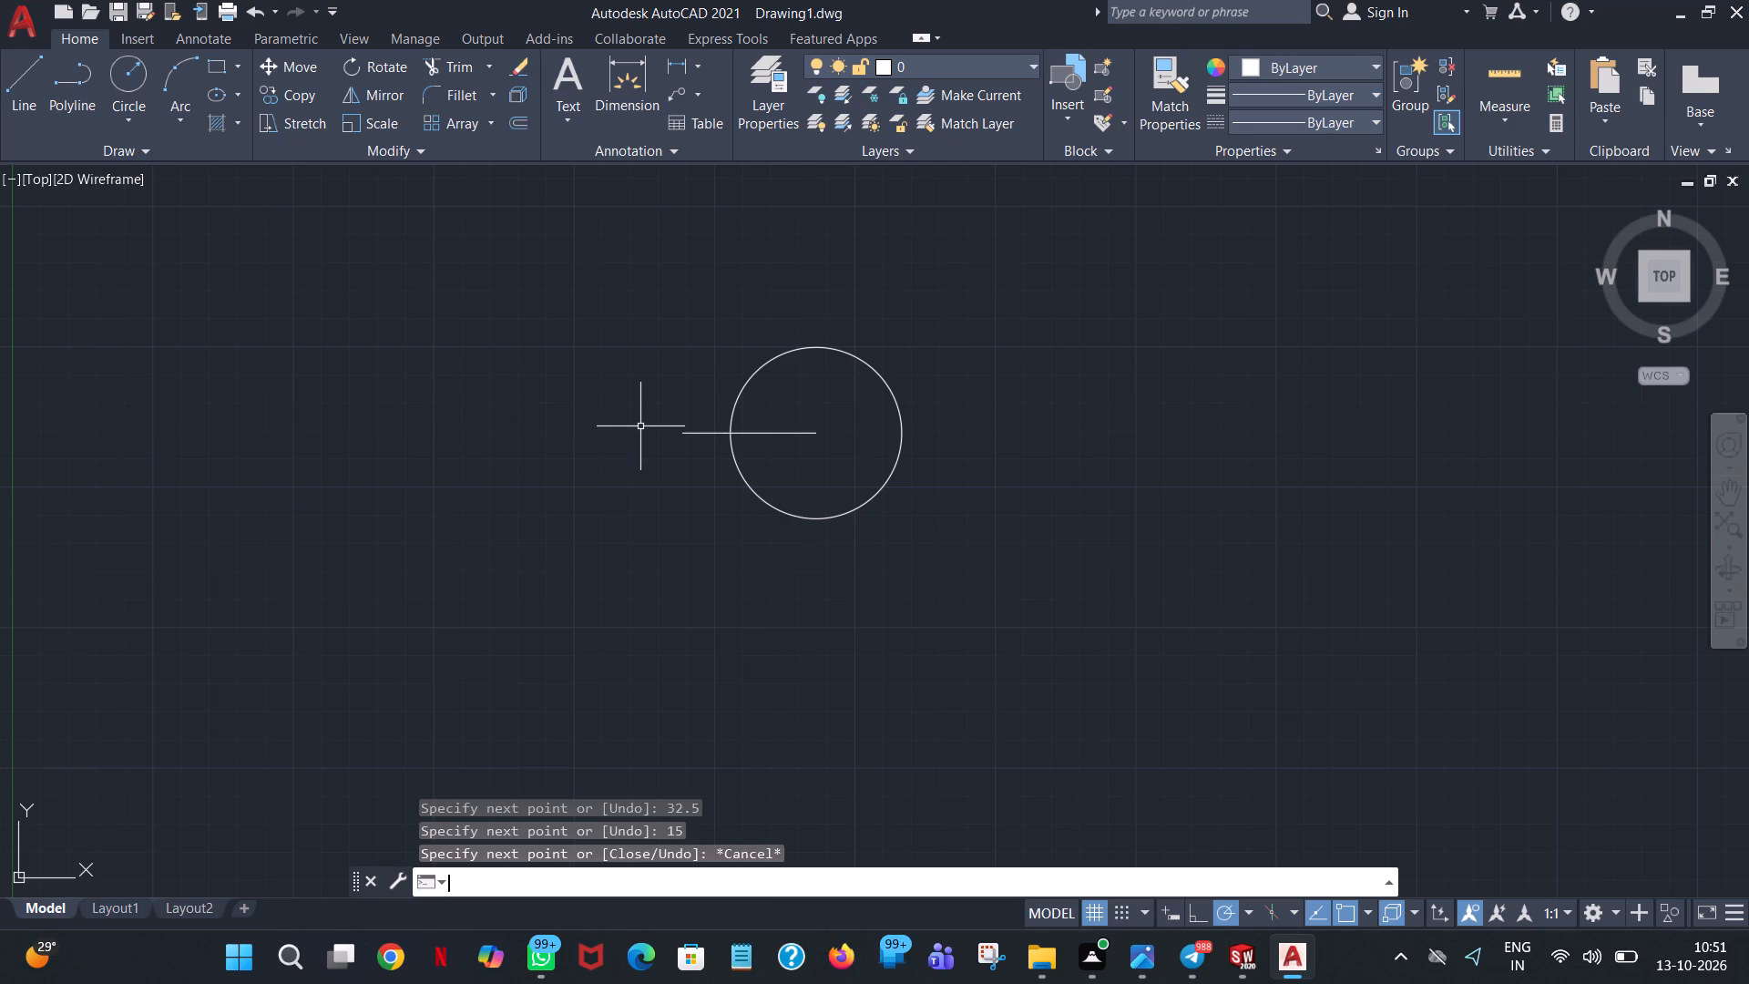
Zoom to the whole drawing, then frame the bore circle and its horizontal line for inspection.
key("z")
key("Return")
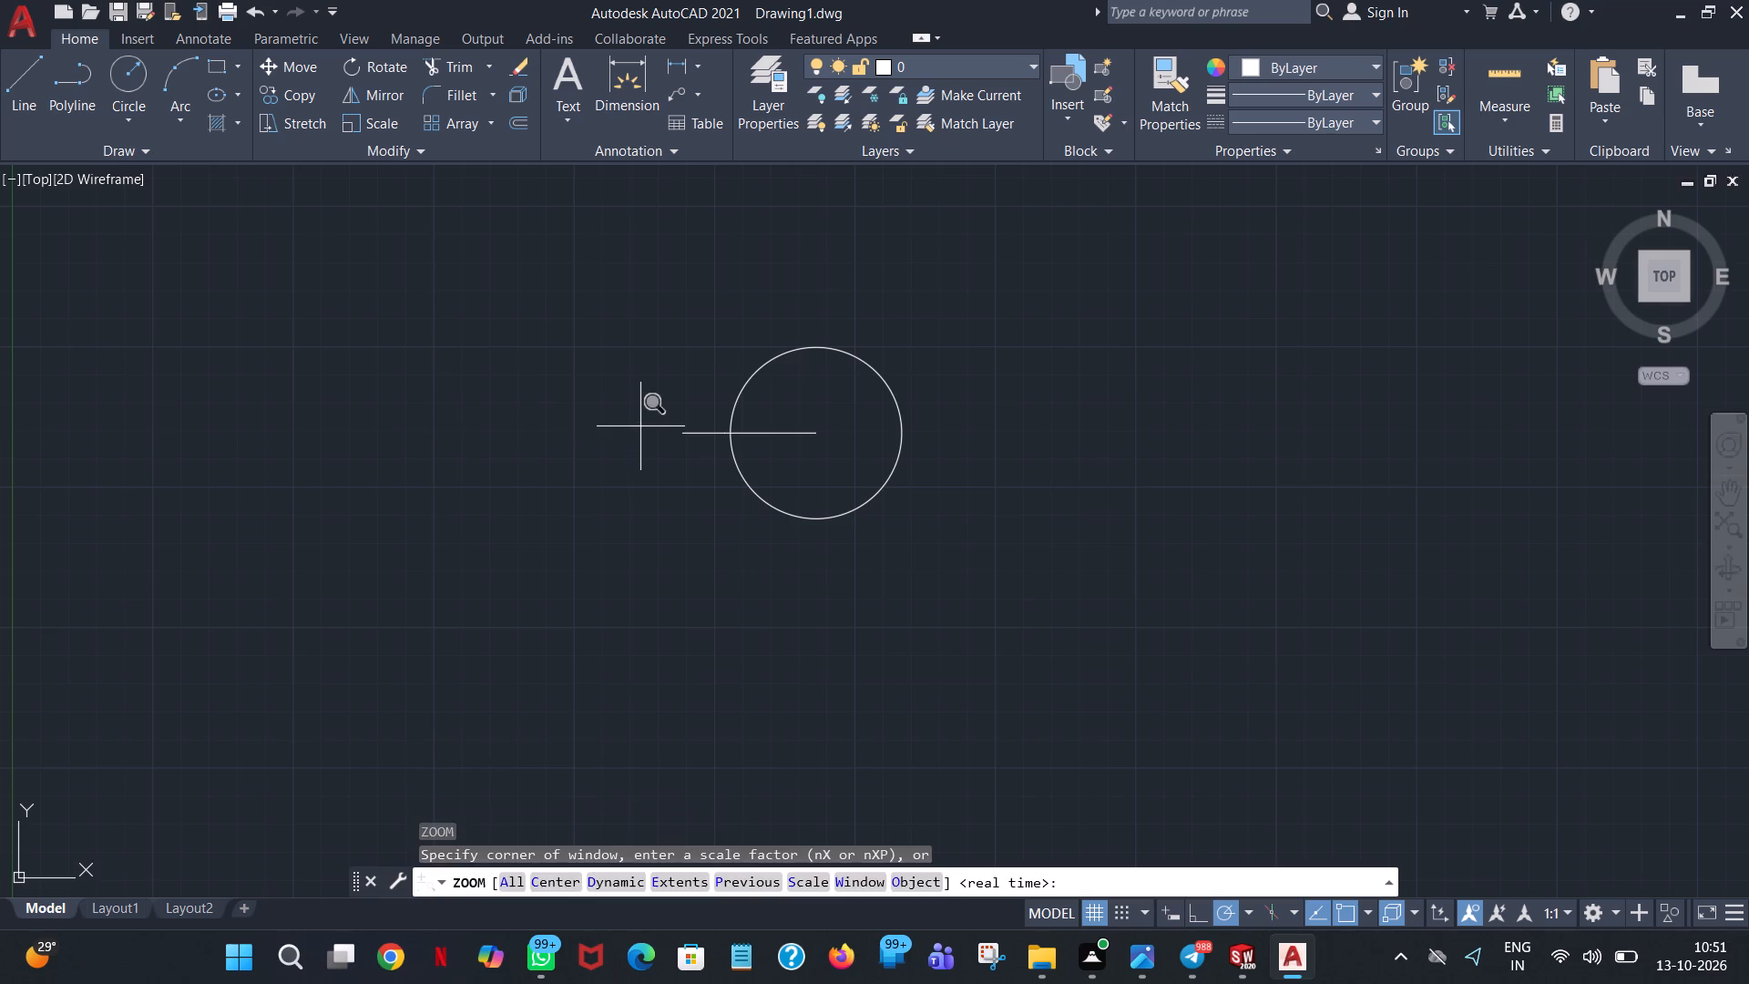
key("a")
key("Return")
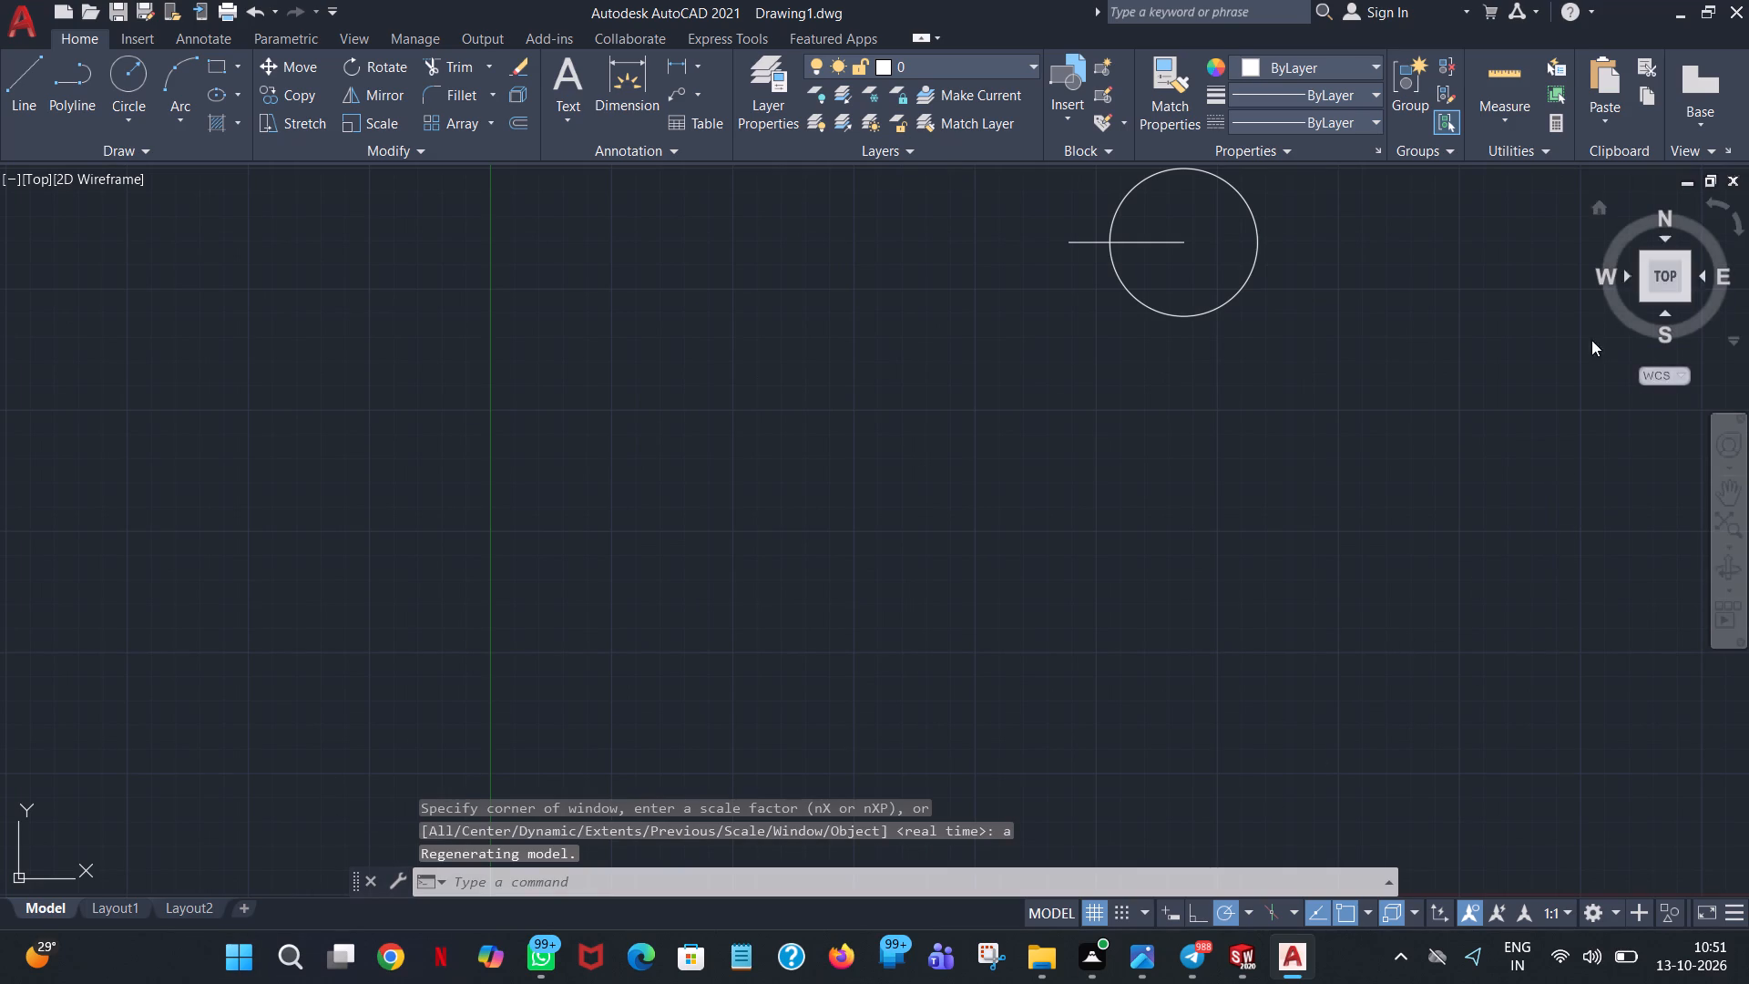
scroll(1314, 217, "up", 1)
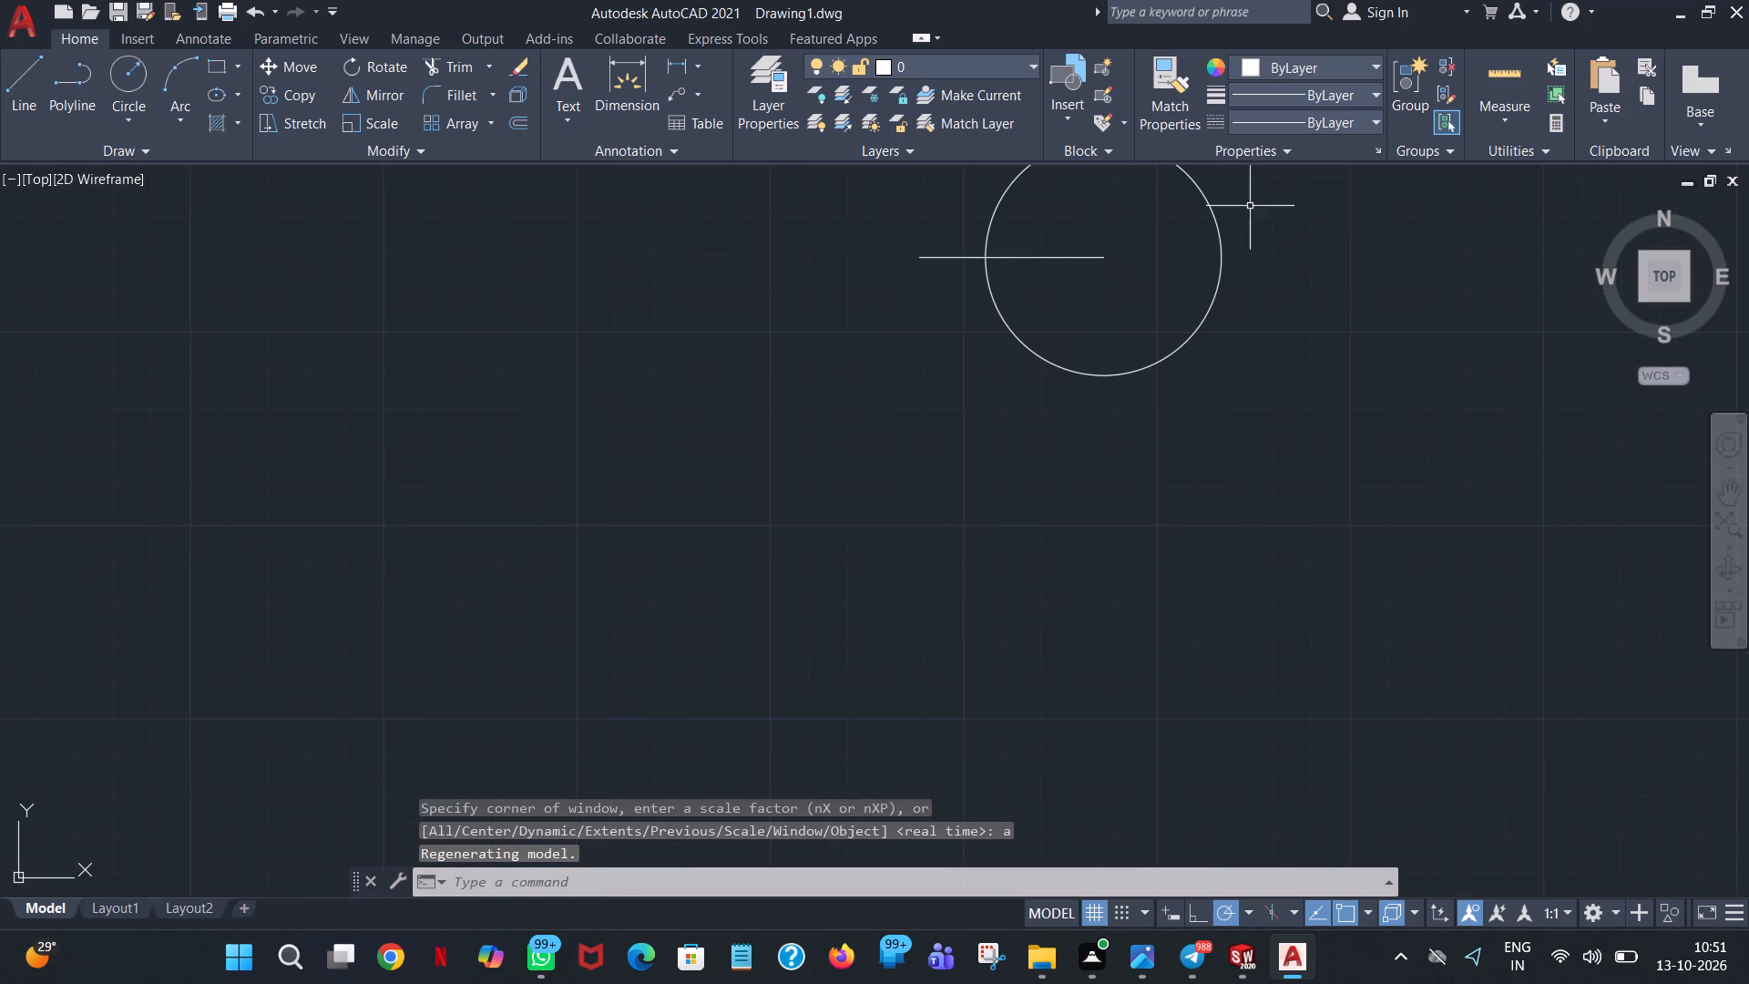
scroll(1211, 212, "up", 1)
scroll(1203, 225, "down", 3)
scroll(1202, 231, "up", 1)
scroll(1269, 179, "up", 1)
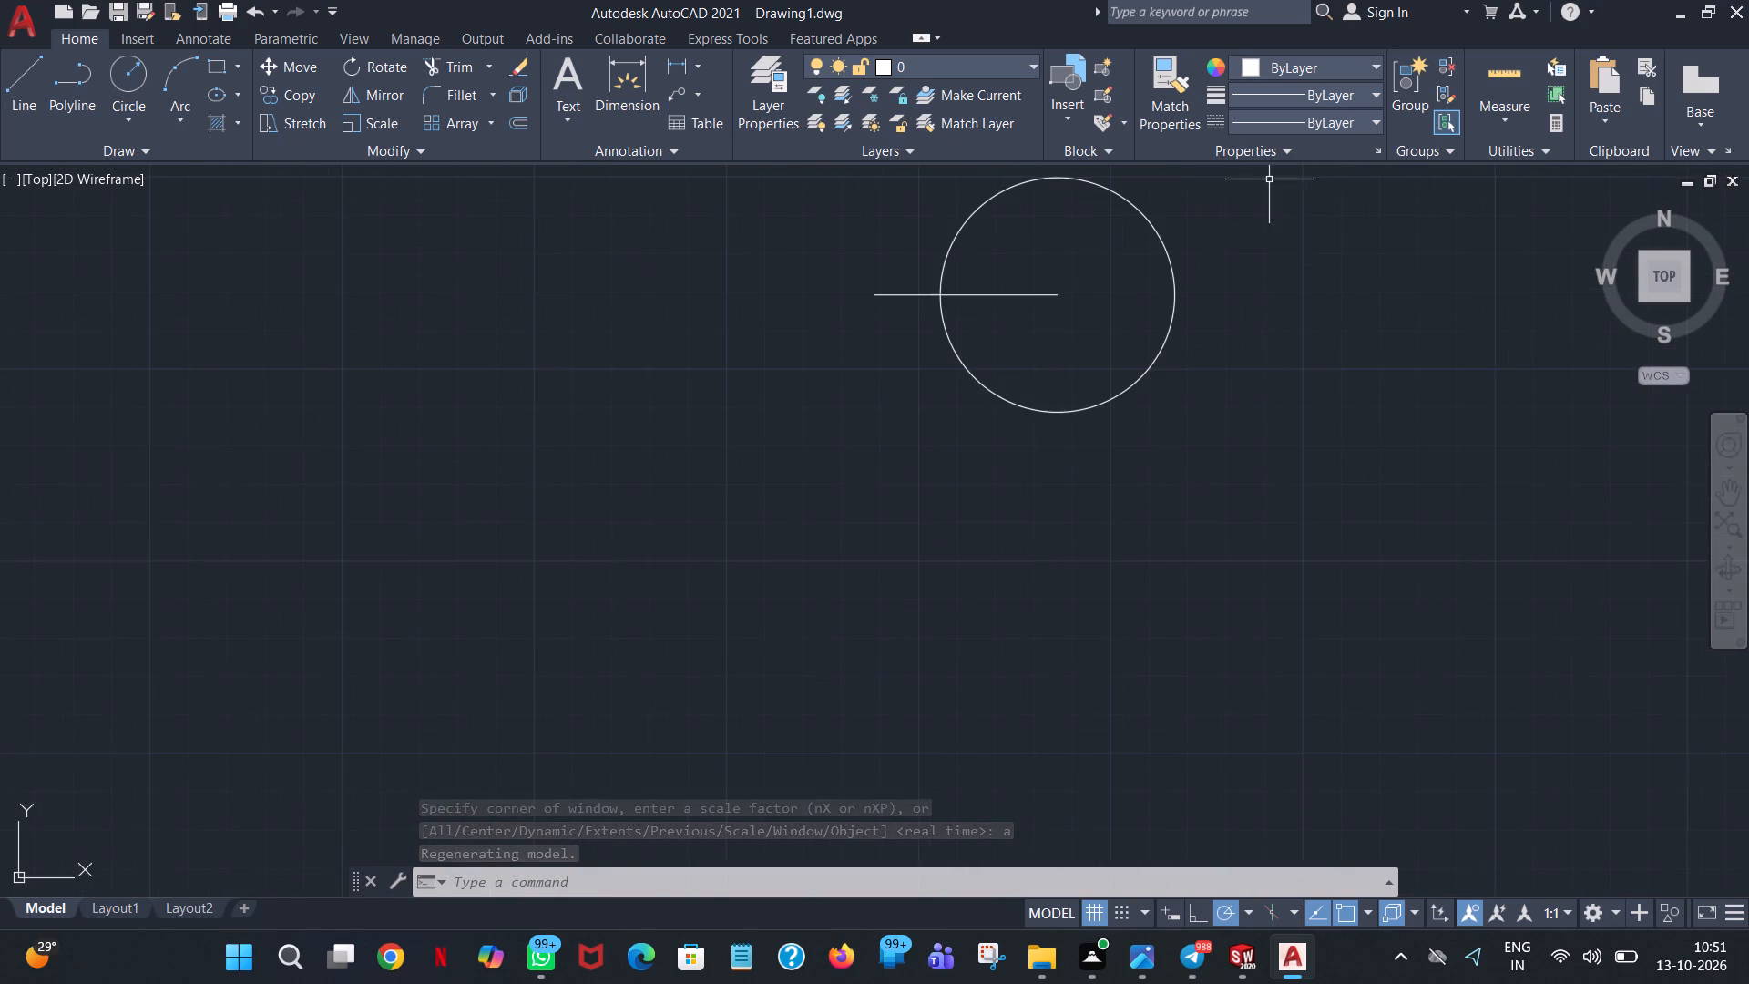
scroll(1222, 201, "up", 1)
middle_click_drag(1222, 201, 1241, 324)
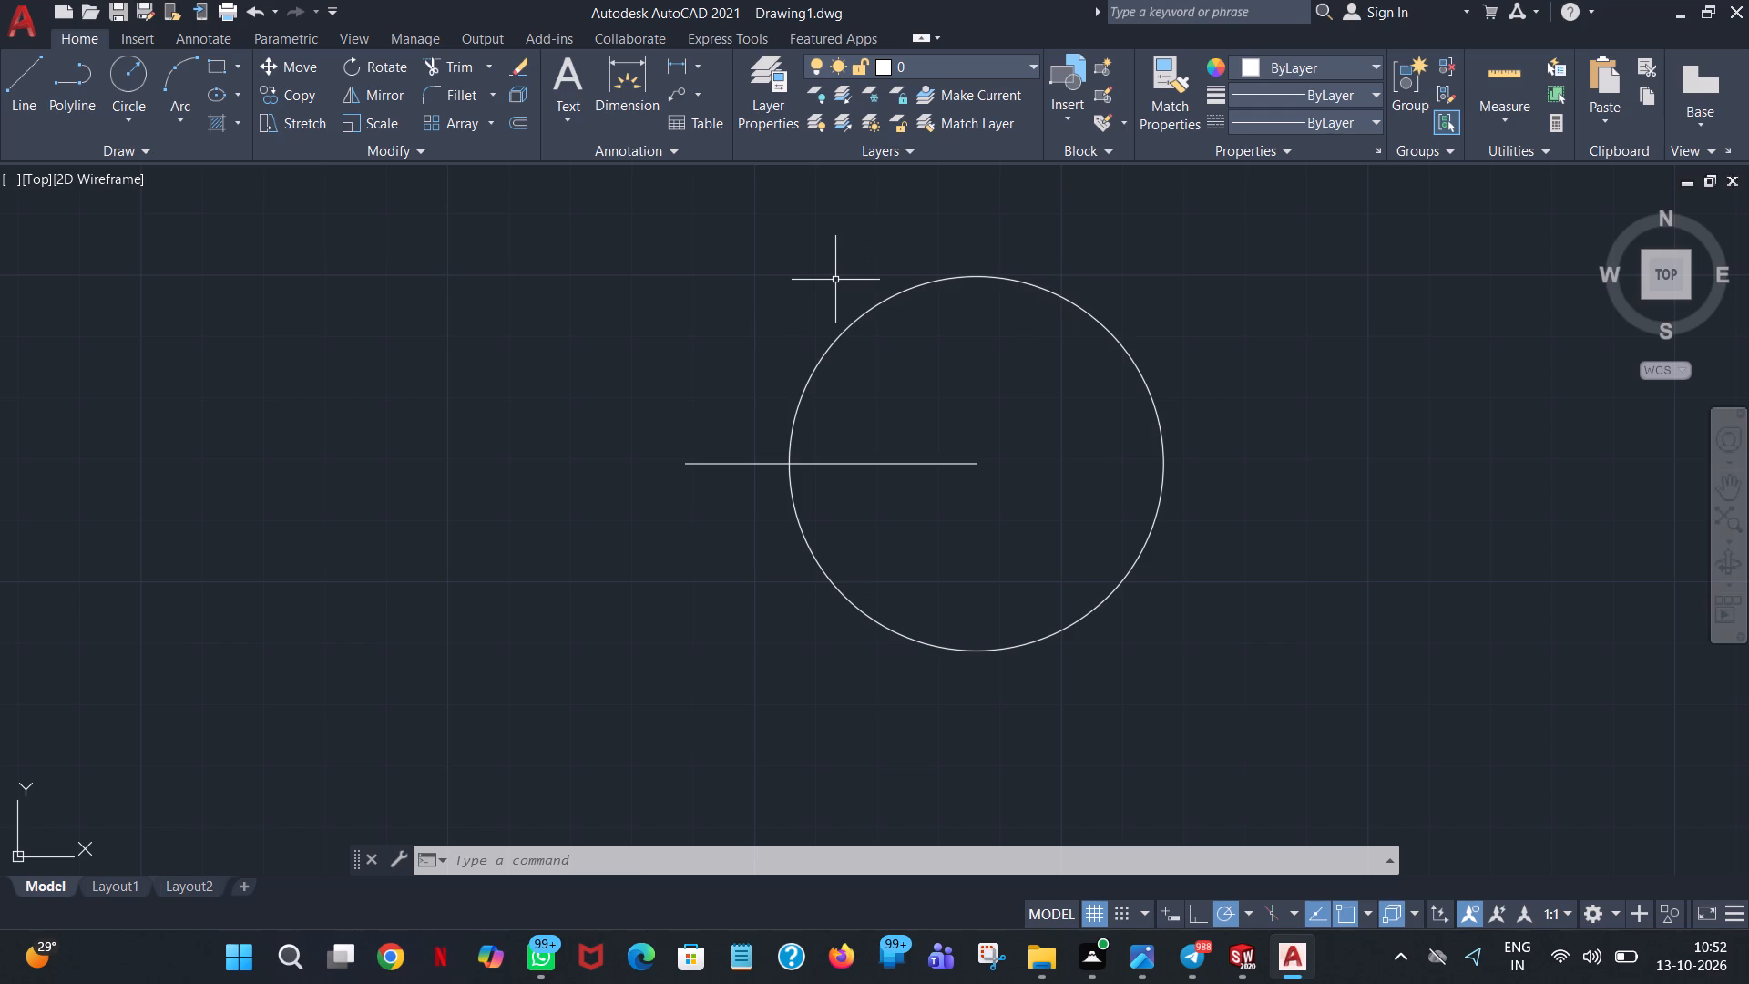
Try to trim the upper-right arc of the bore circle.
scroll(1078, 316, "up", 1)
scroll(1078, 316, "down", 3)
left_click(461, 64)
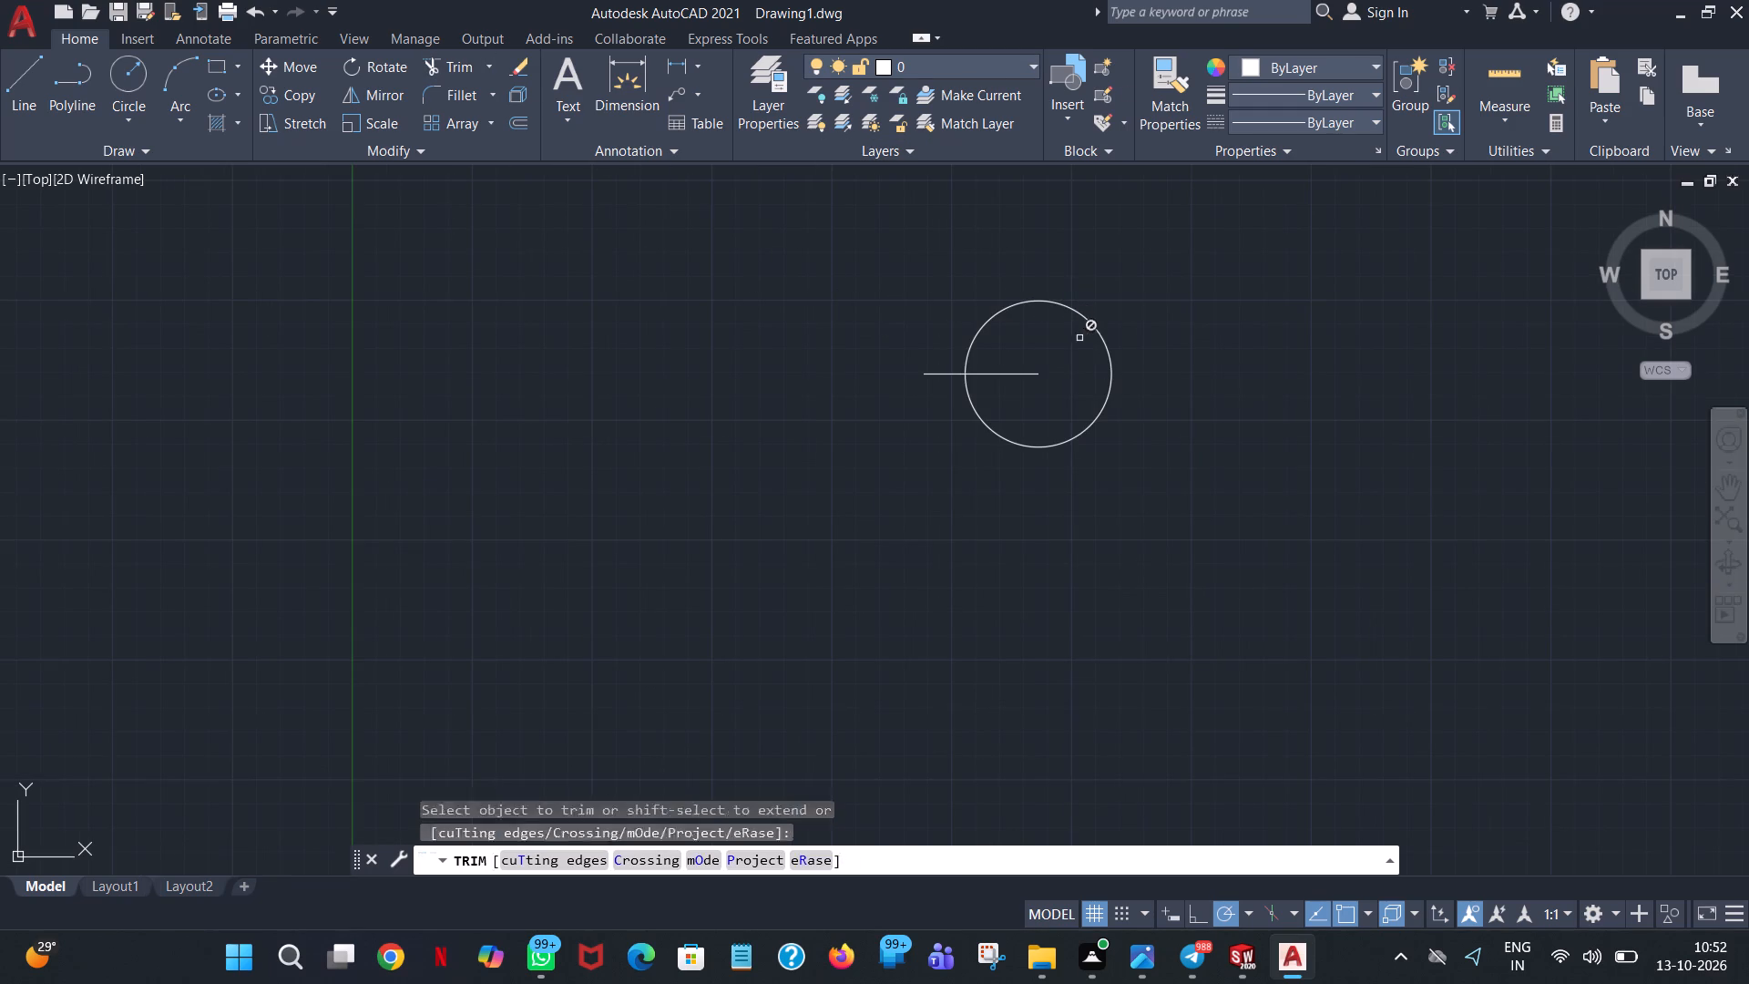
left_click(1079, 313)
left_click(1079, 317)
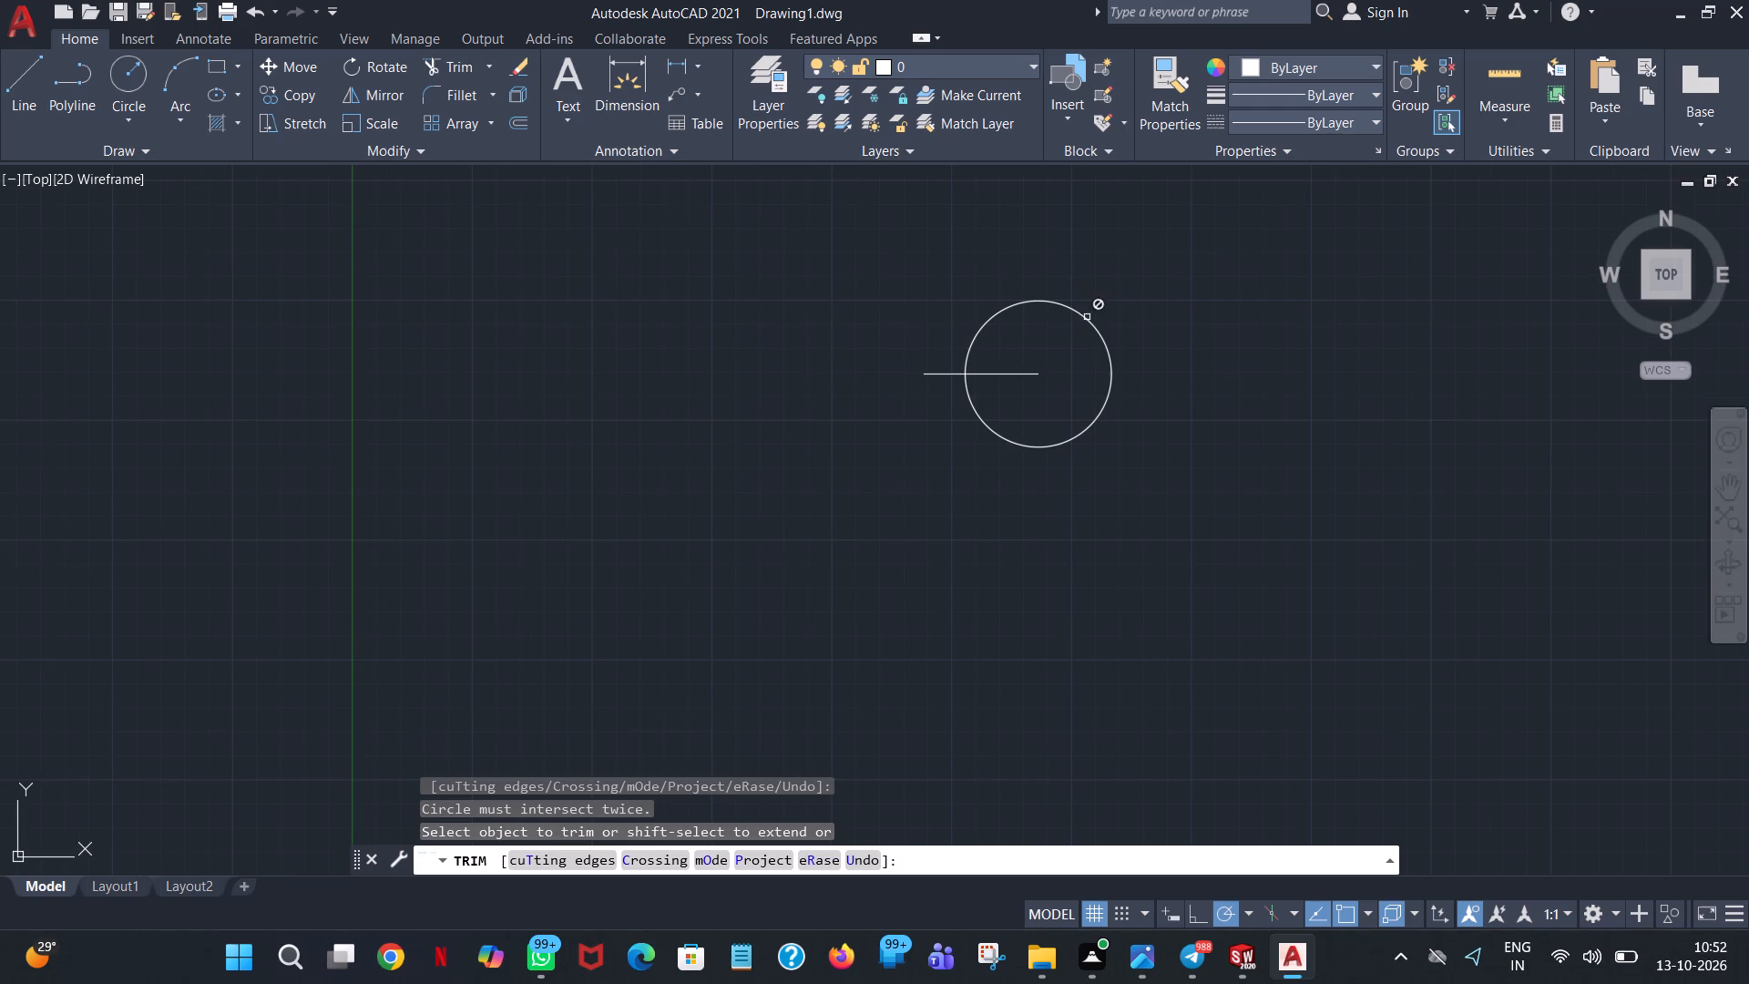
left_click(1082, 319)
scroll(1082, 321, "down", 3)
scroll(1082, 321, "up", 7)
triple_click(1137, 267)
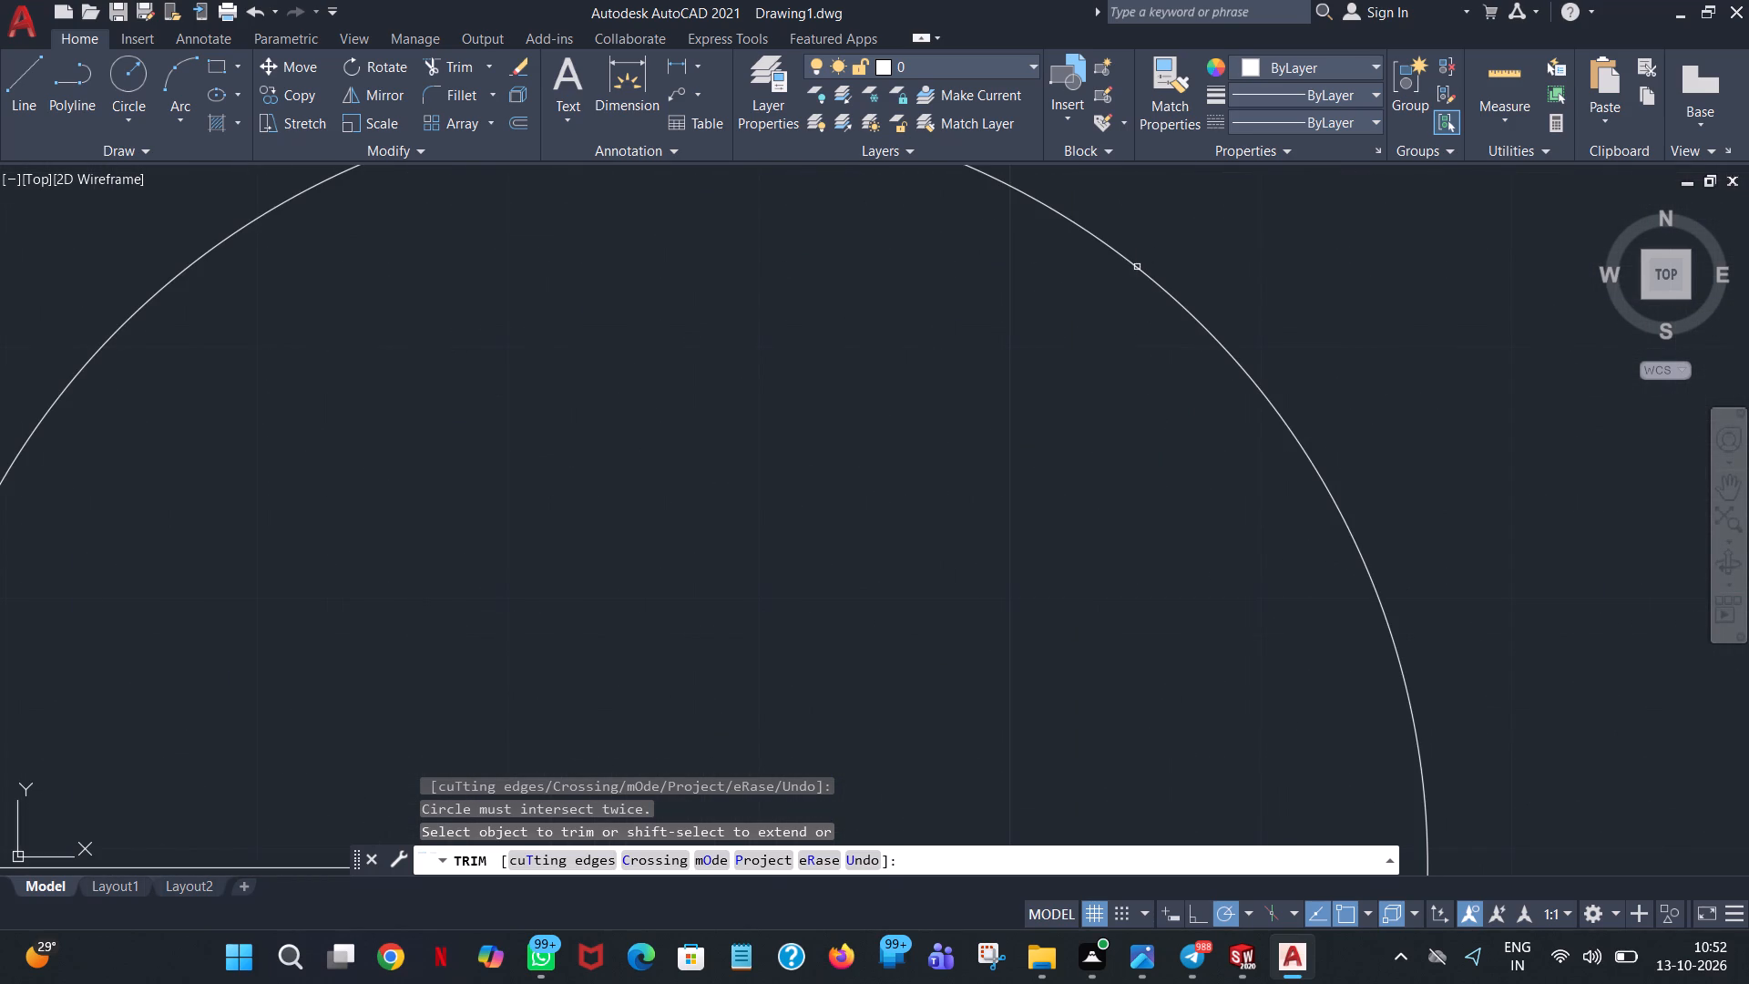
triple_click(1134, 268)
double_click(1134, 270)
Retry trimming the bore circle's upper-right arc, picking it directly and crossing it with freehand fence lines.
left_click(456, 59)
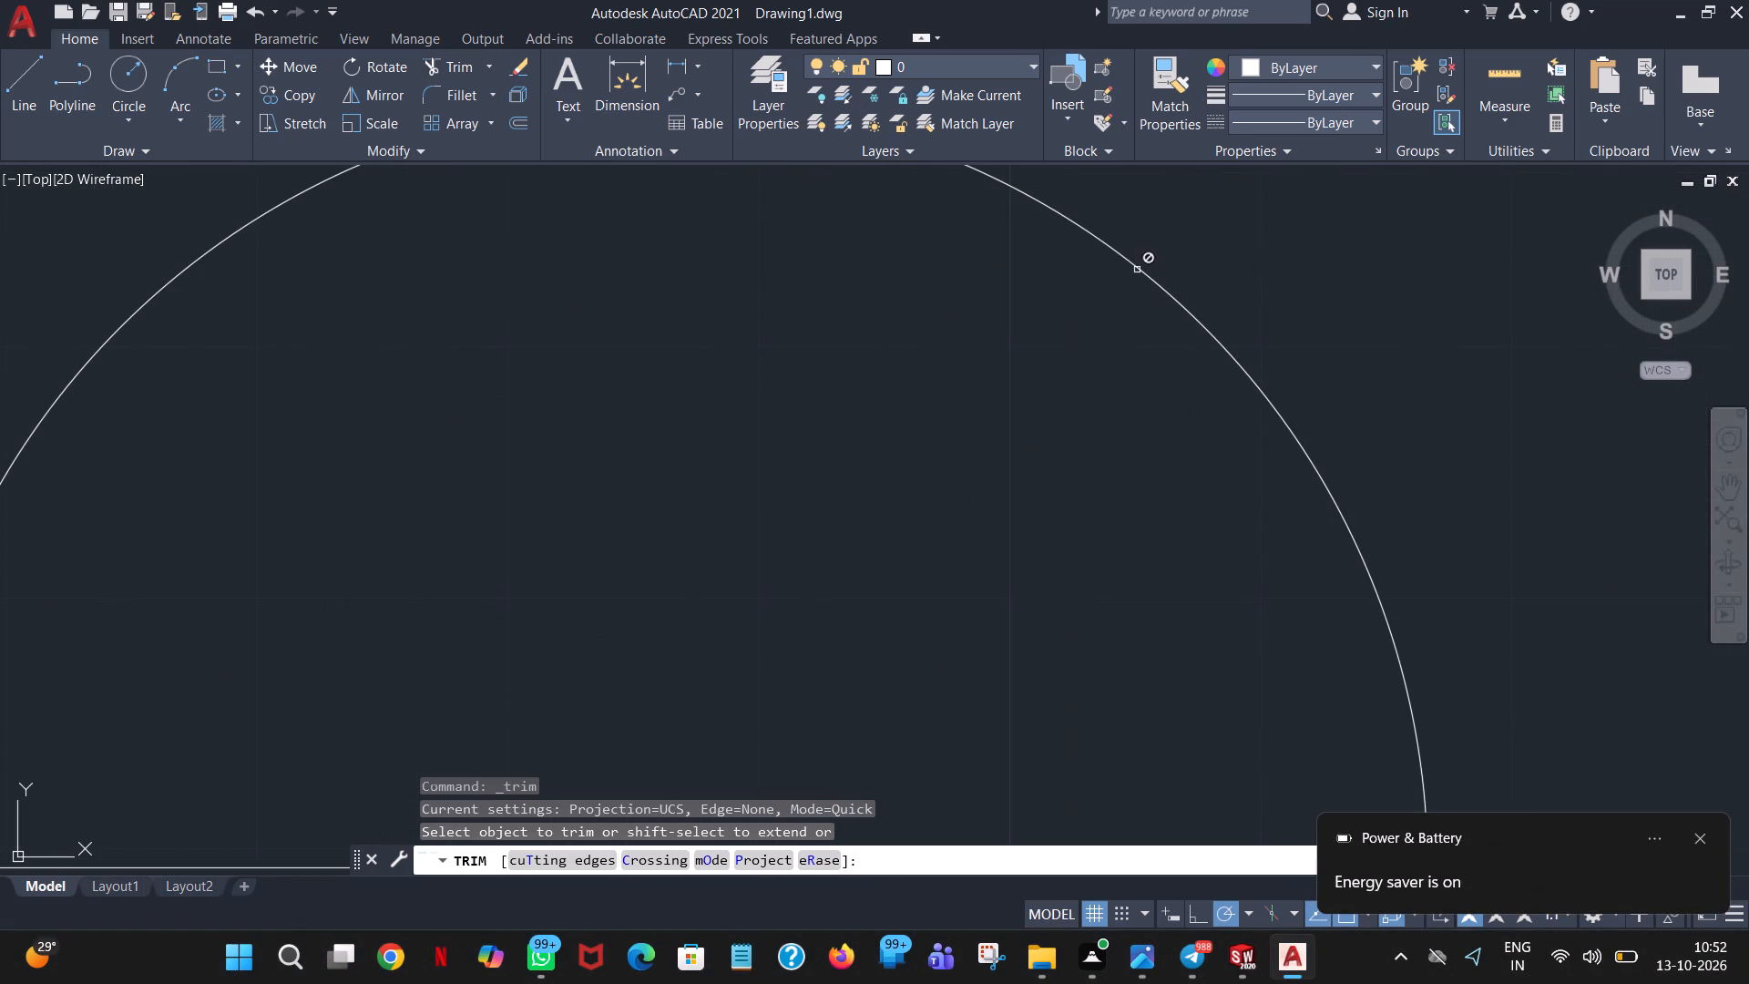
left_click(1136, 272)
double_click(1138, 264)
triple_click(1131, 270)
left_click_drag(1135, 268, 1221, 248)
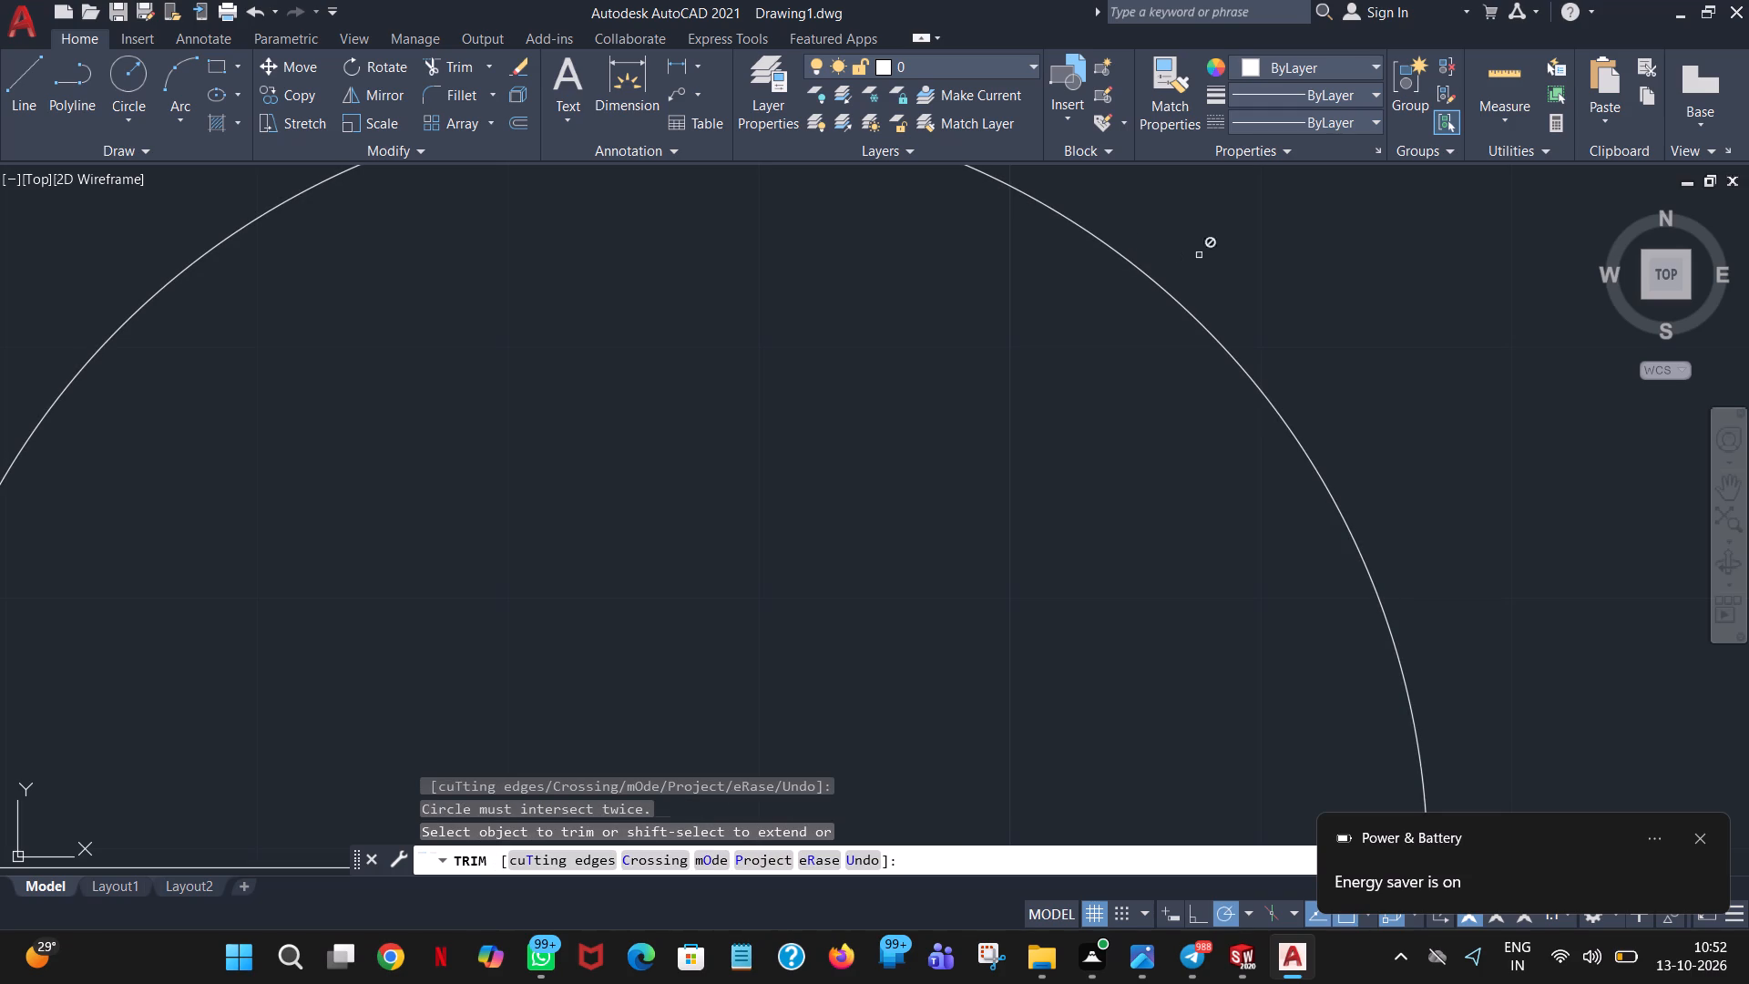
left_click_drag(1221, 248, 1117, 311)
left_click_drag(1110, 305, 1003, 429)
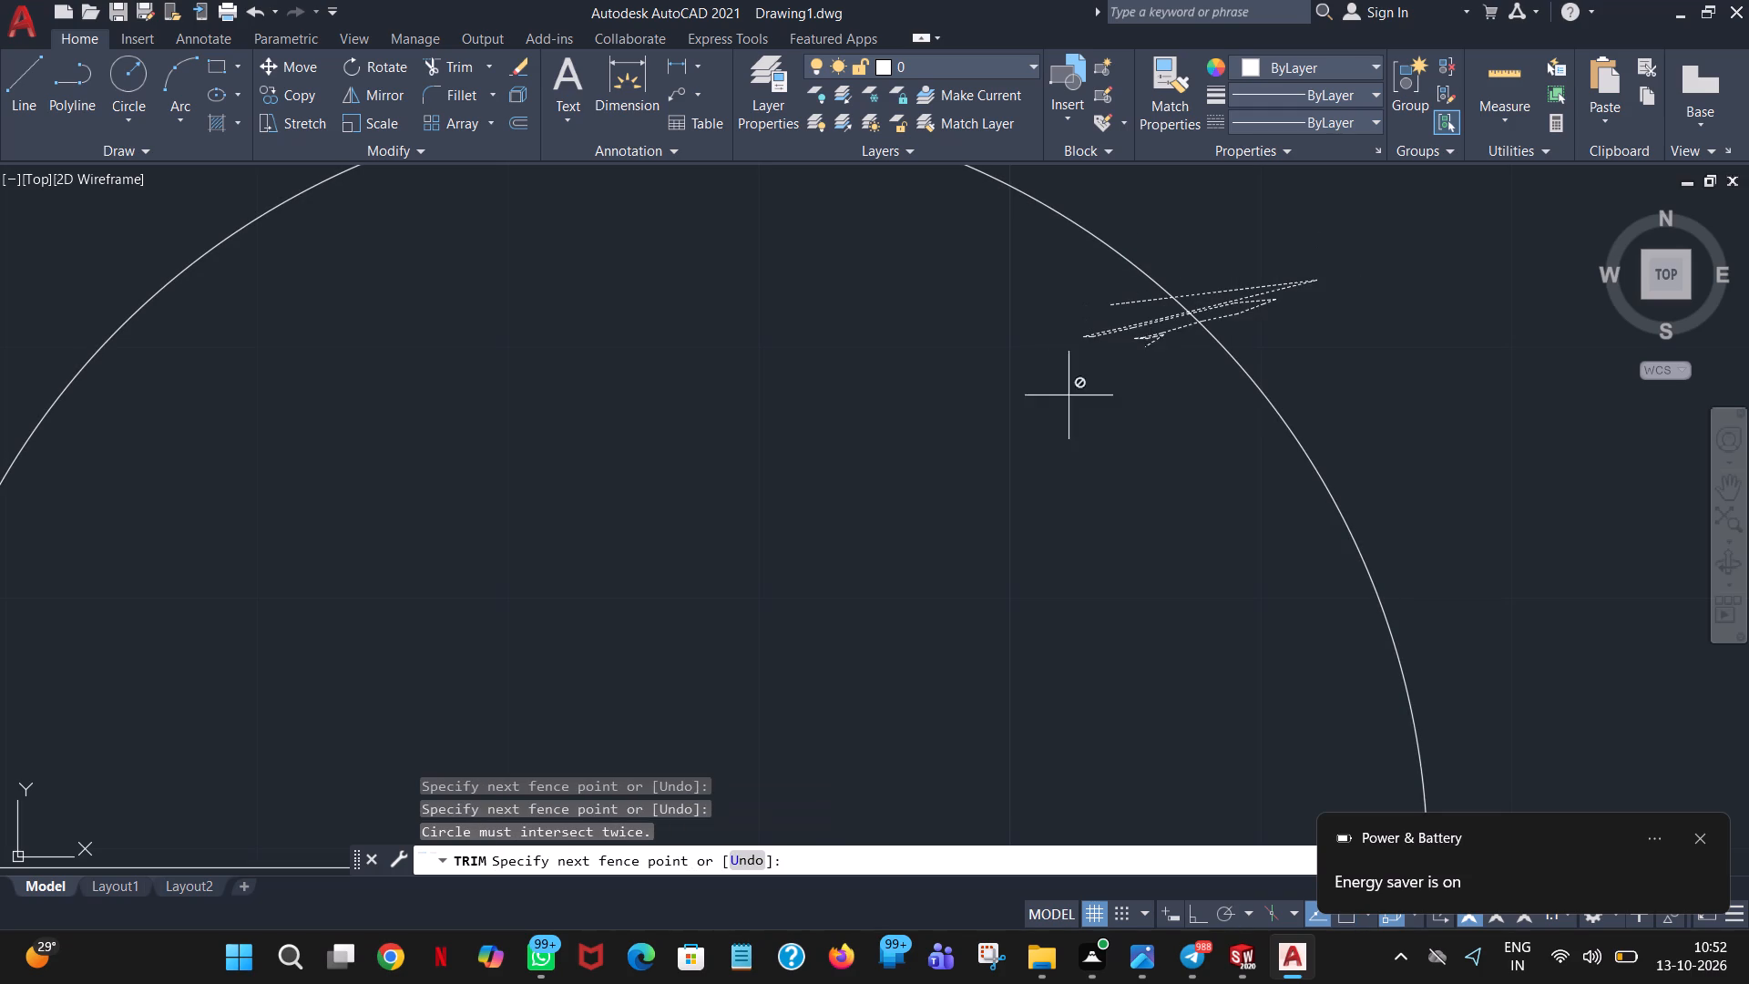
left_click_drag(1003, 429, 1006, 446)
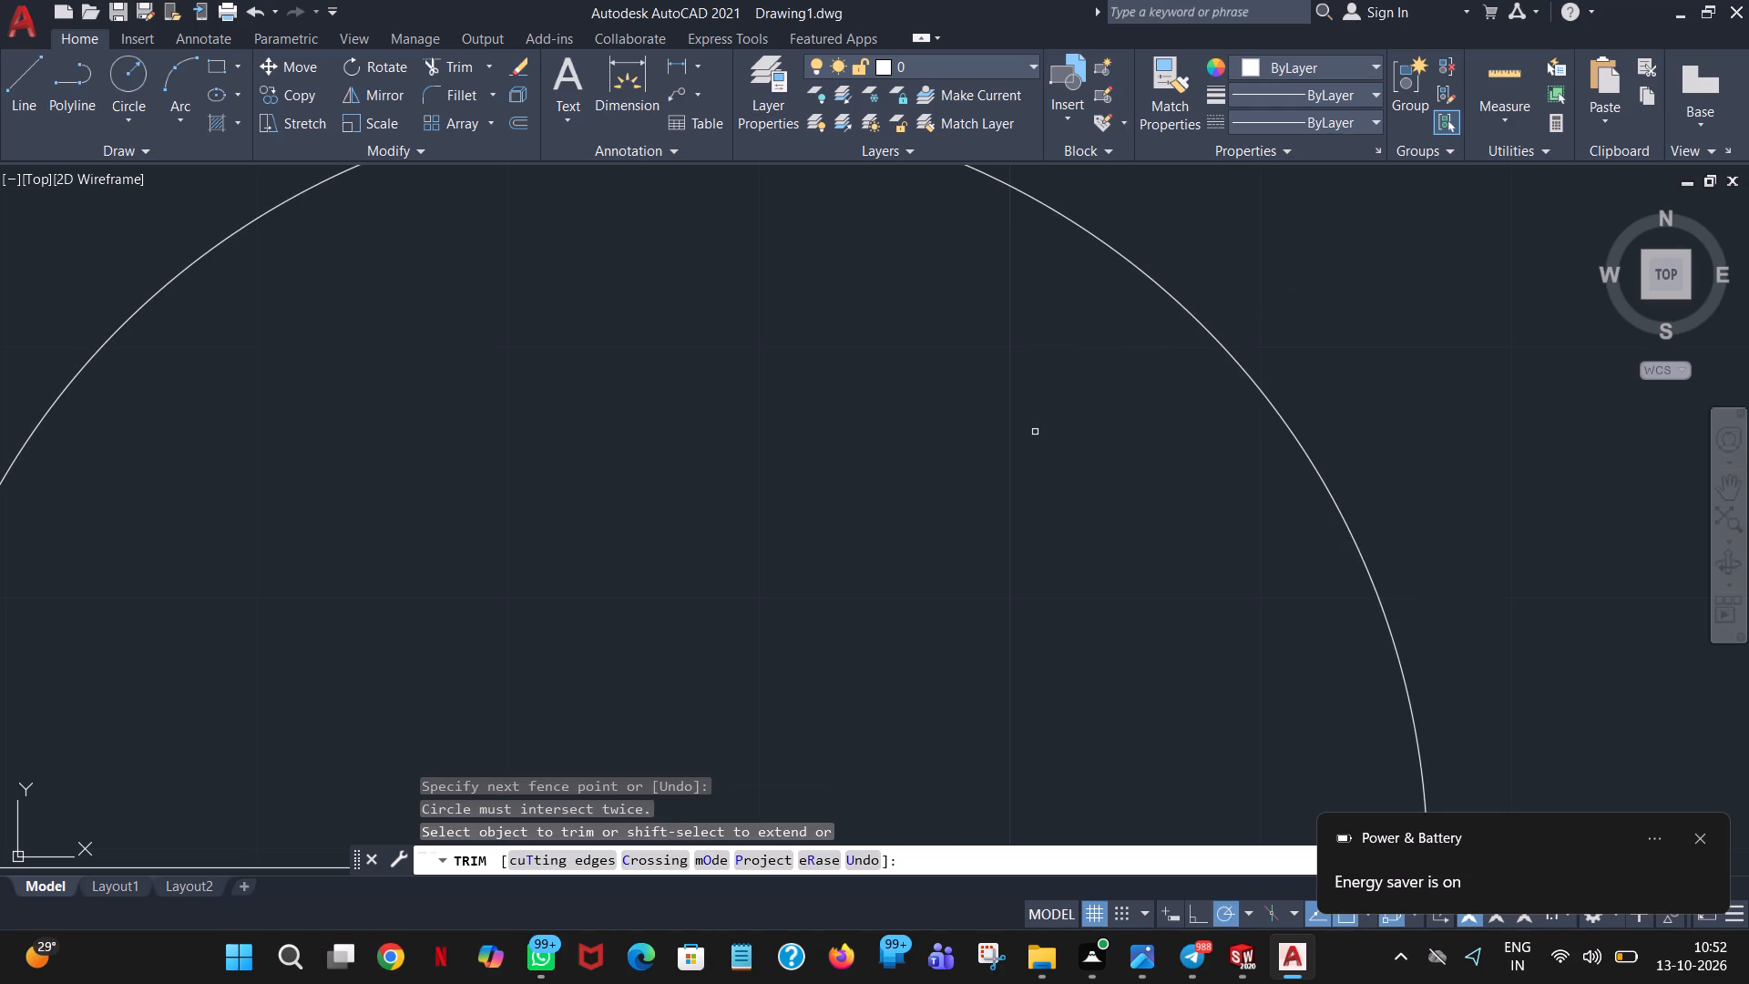
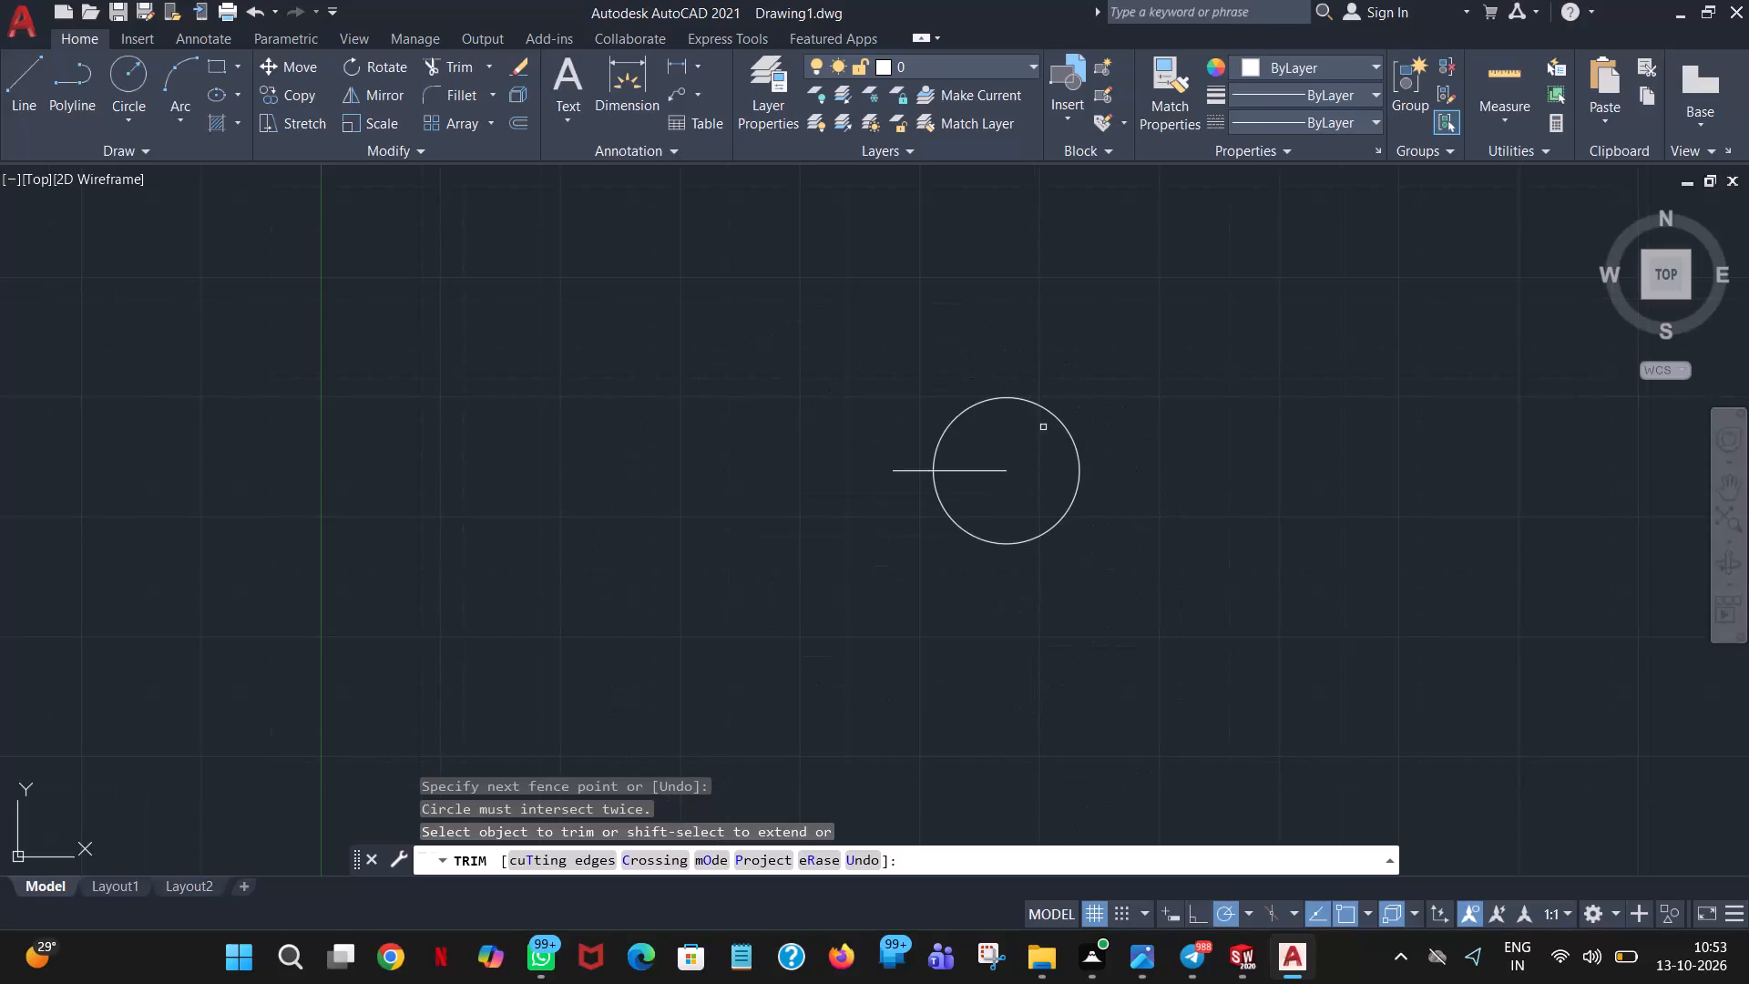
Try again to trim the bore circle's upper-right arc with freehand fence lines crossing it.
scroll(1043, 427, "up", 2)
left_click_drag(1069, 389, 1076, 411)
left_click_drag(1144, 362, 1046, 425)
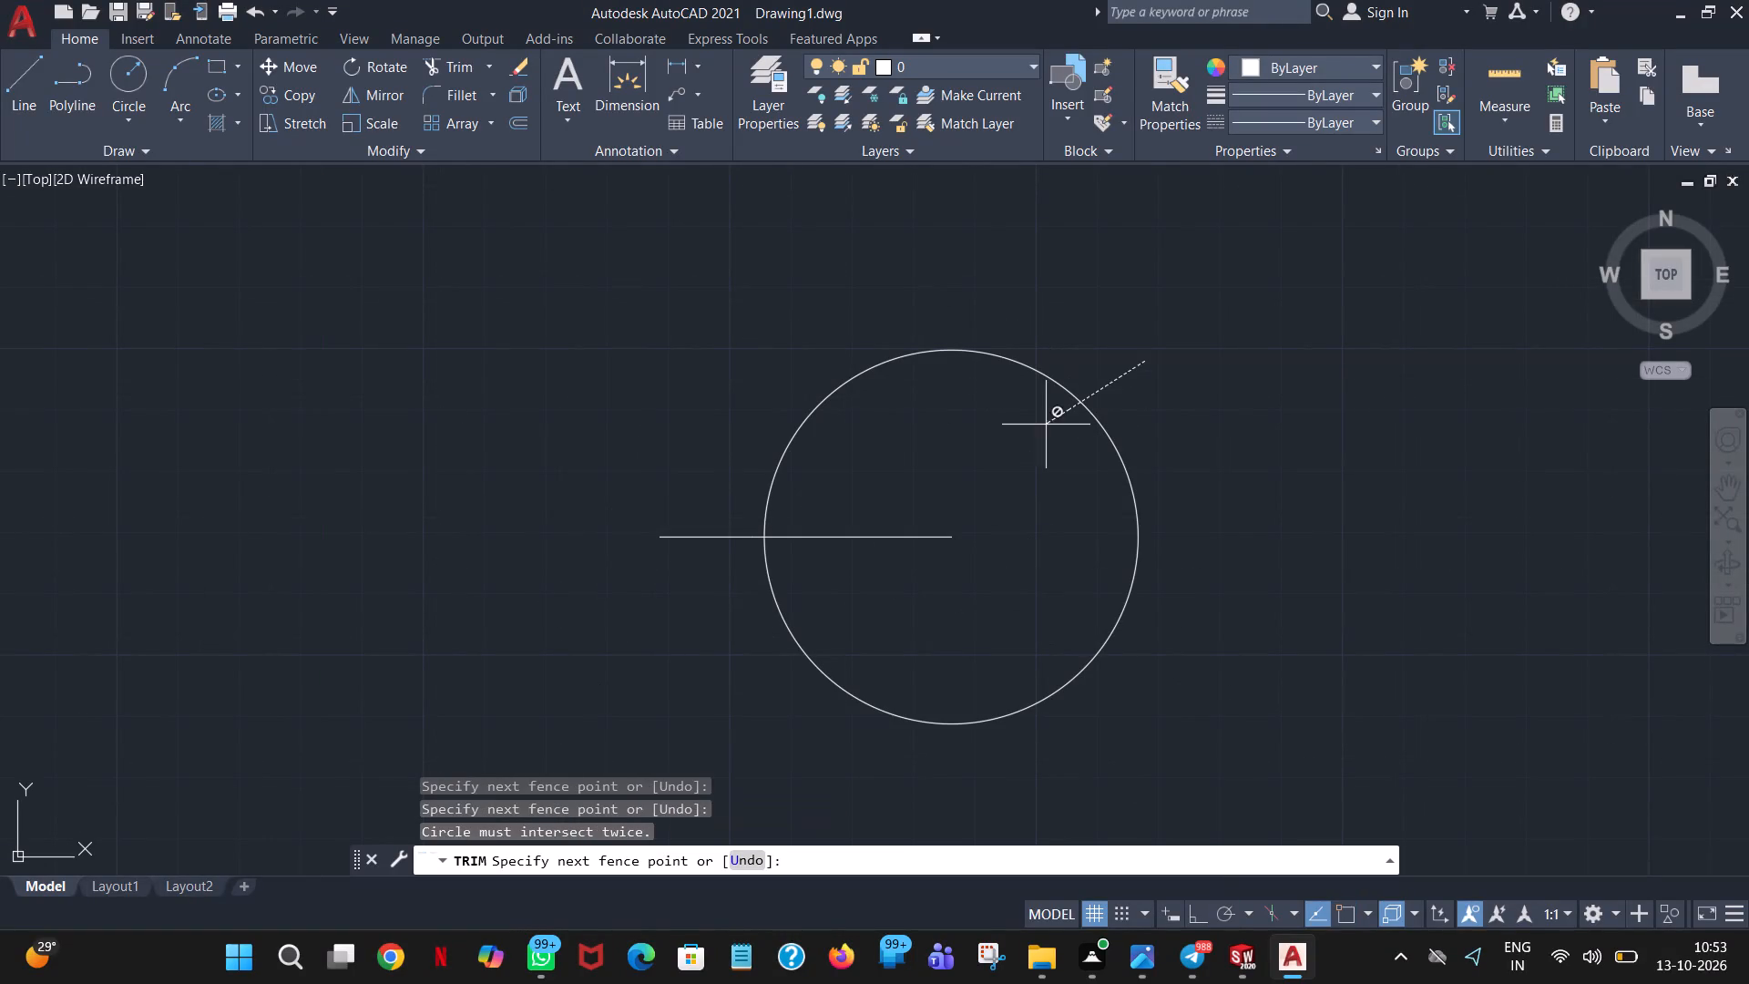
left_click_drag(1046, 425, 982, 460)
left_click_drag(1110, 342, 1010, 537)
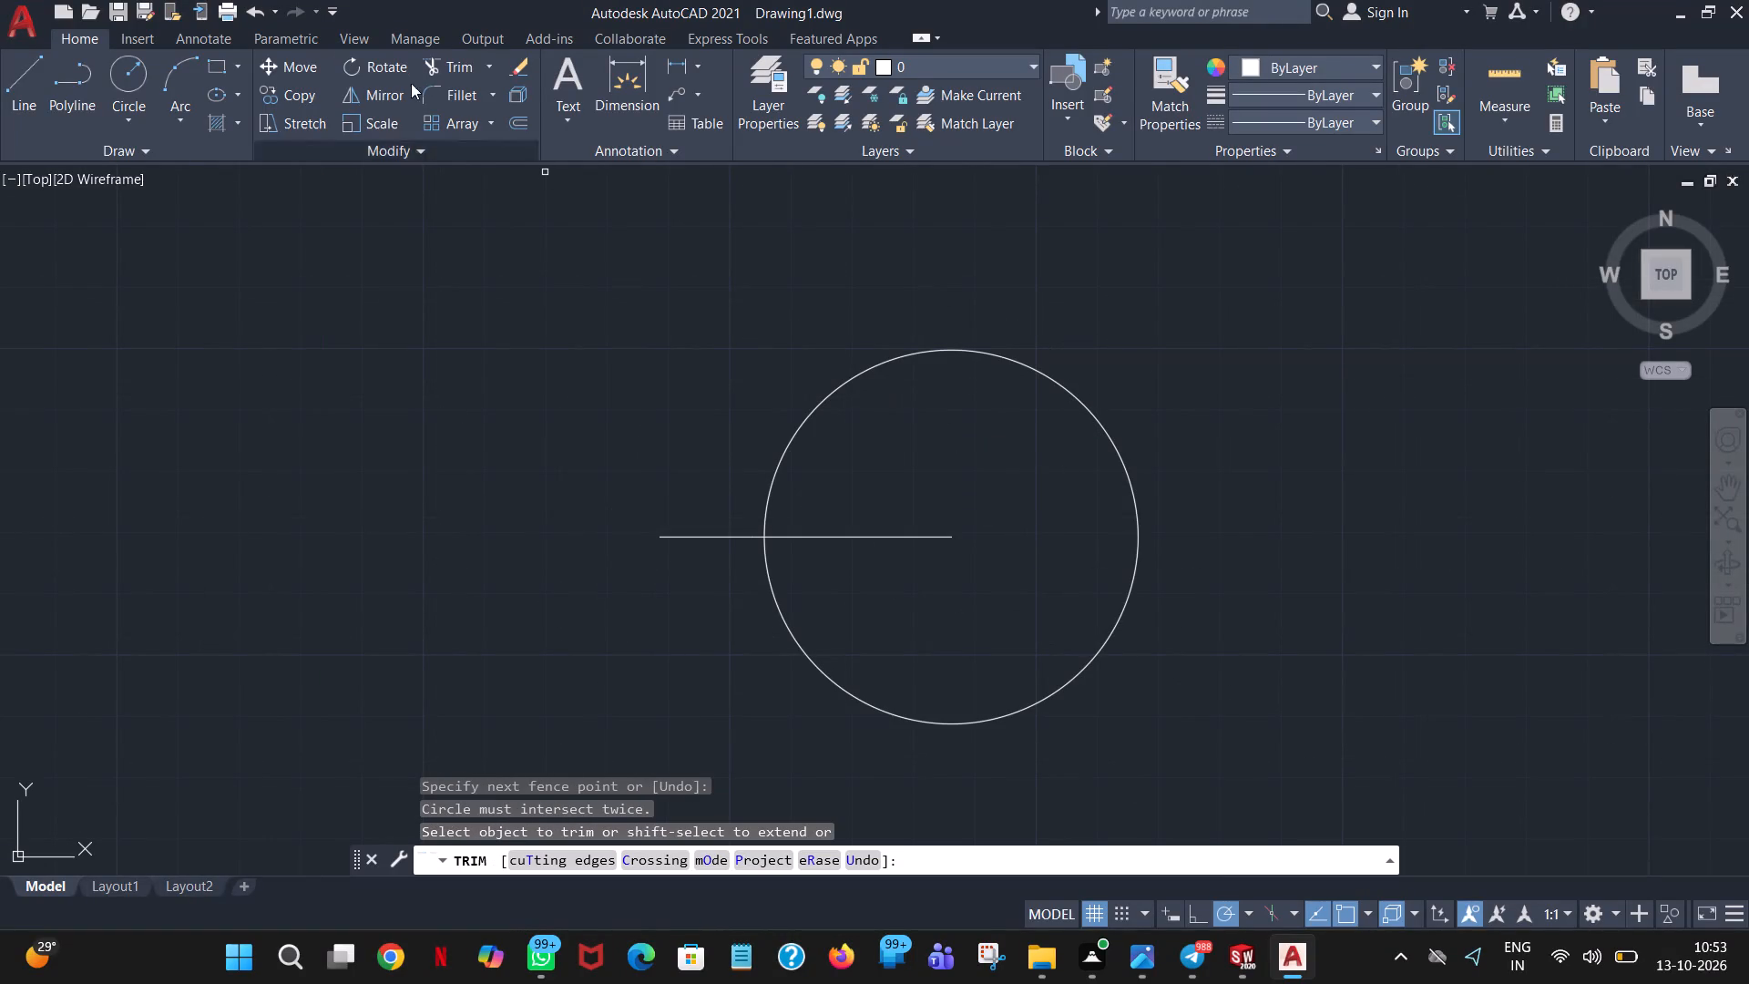
Restart Trim and remove the whole horizontal line and the bore circle by crossing them with fence lines.
left_click(488, 66)
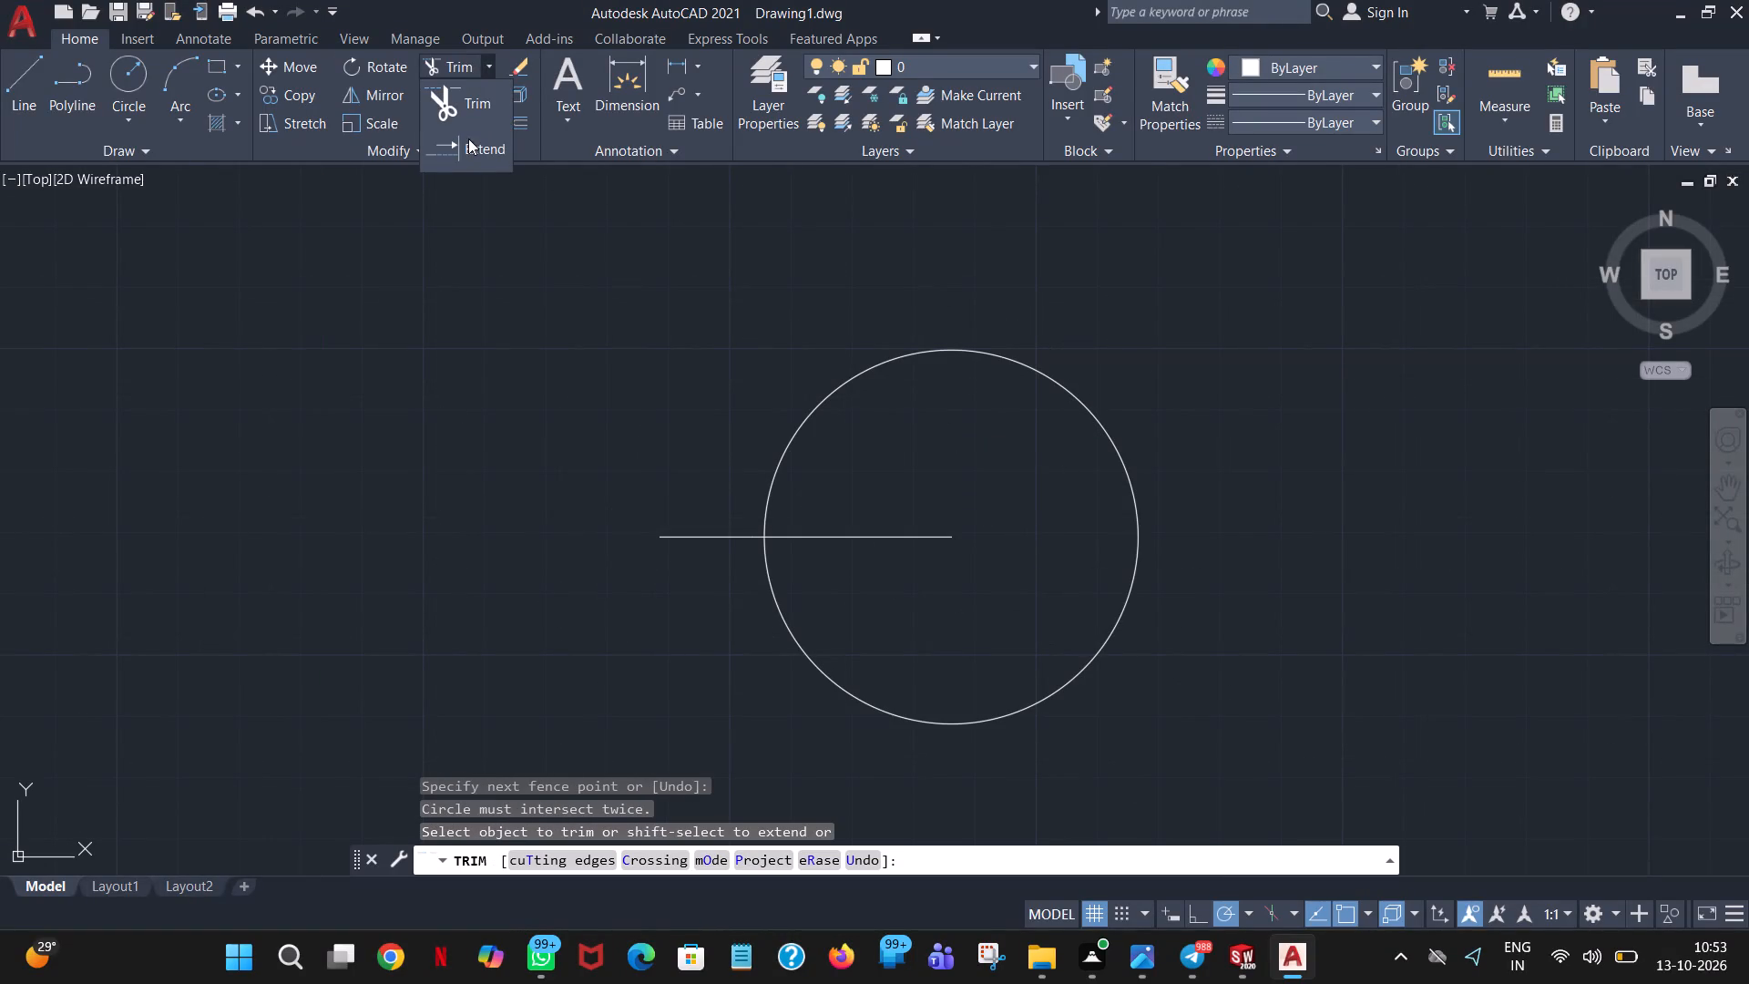
left_click(479, 98)
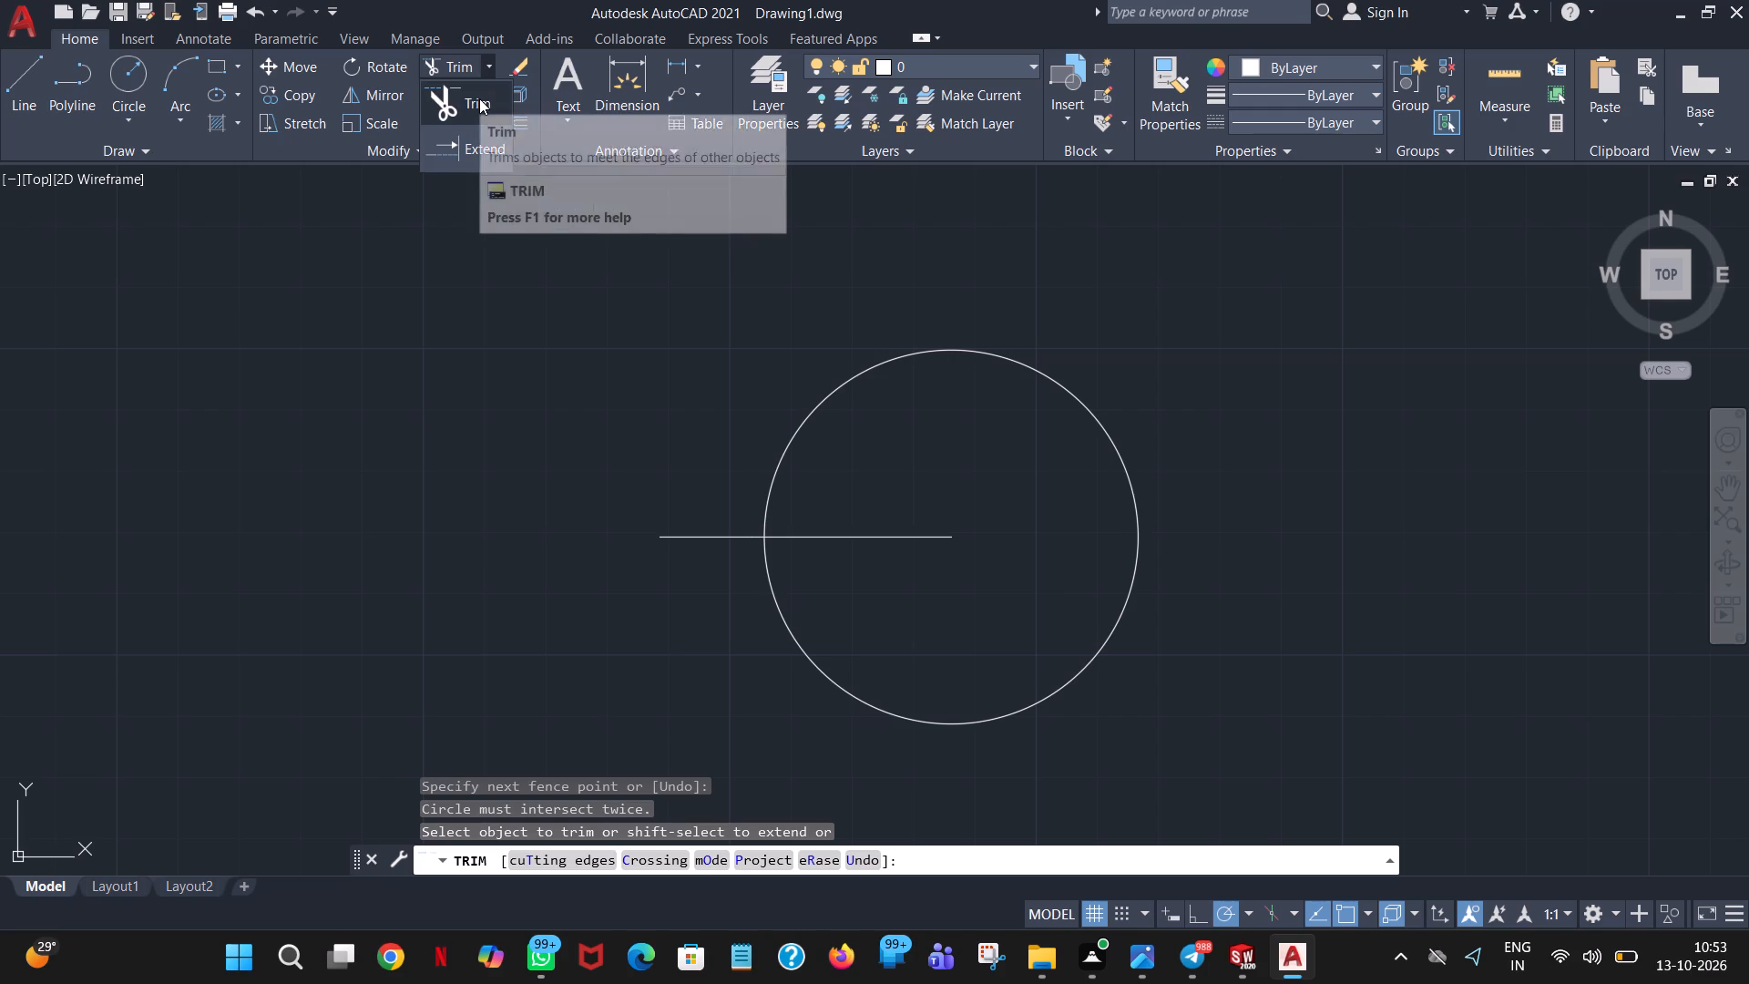
left_click_drag(998, 259, 880, 589)
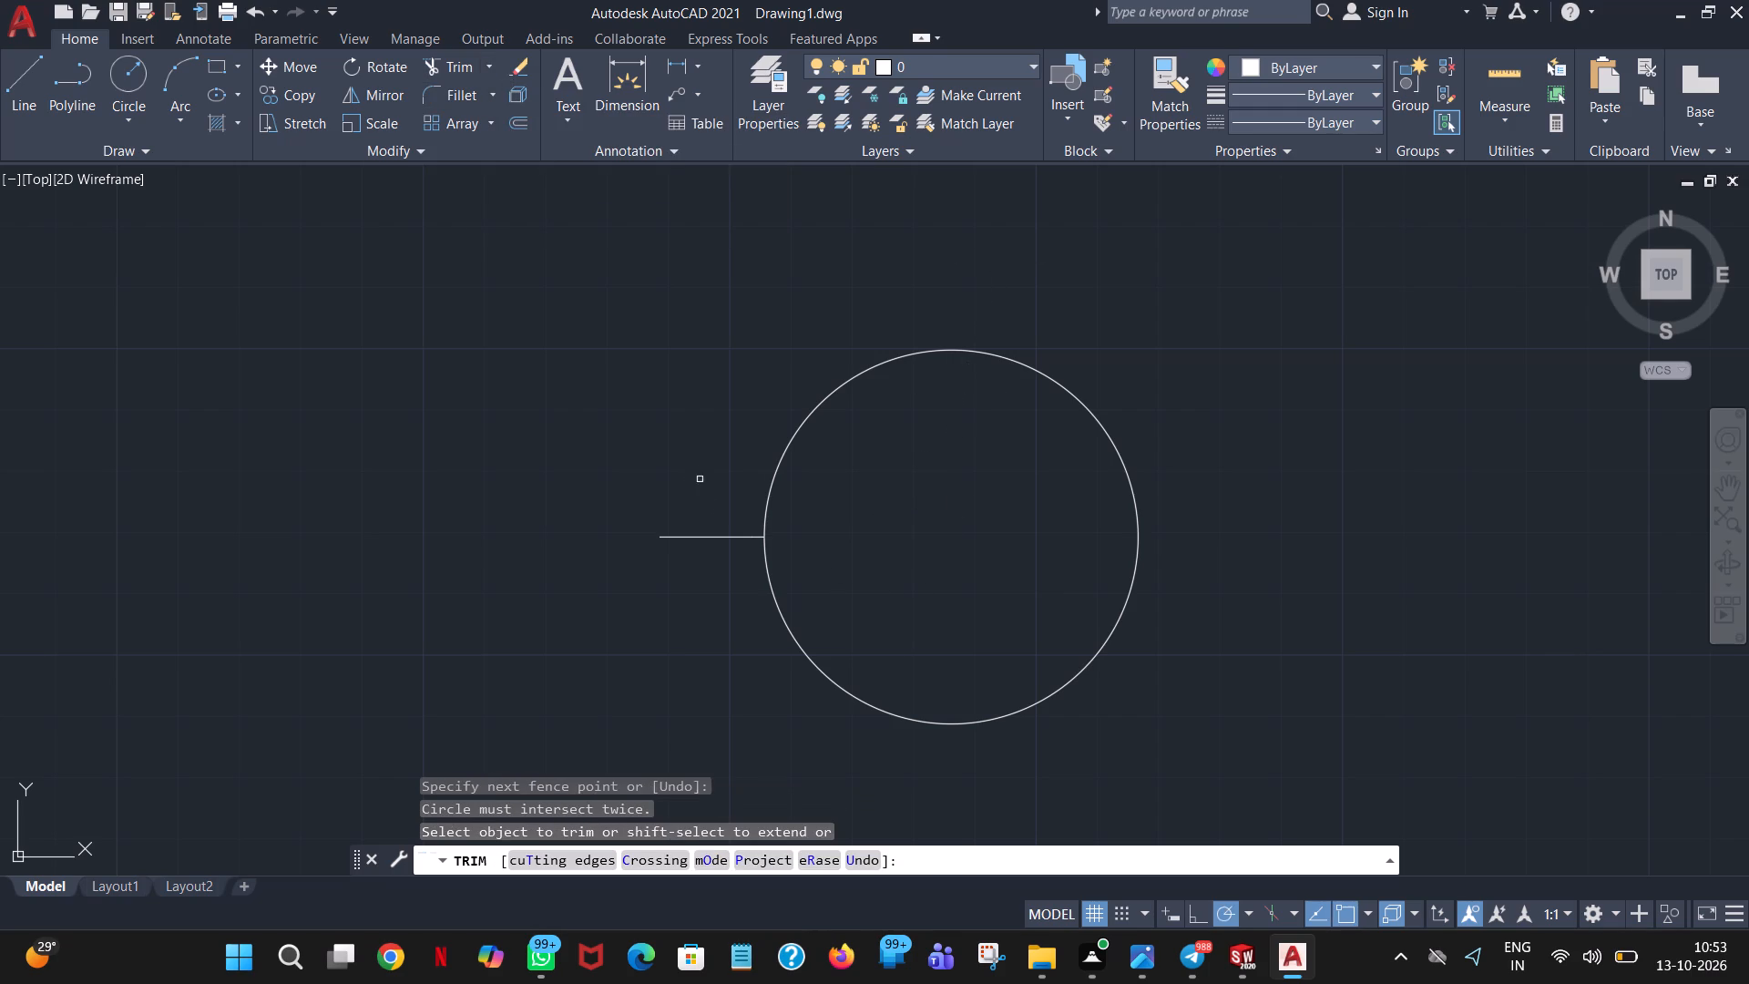
left_click_drag(743, 492, 692, 645)
left_click_drag(752, 492, 770, 588)
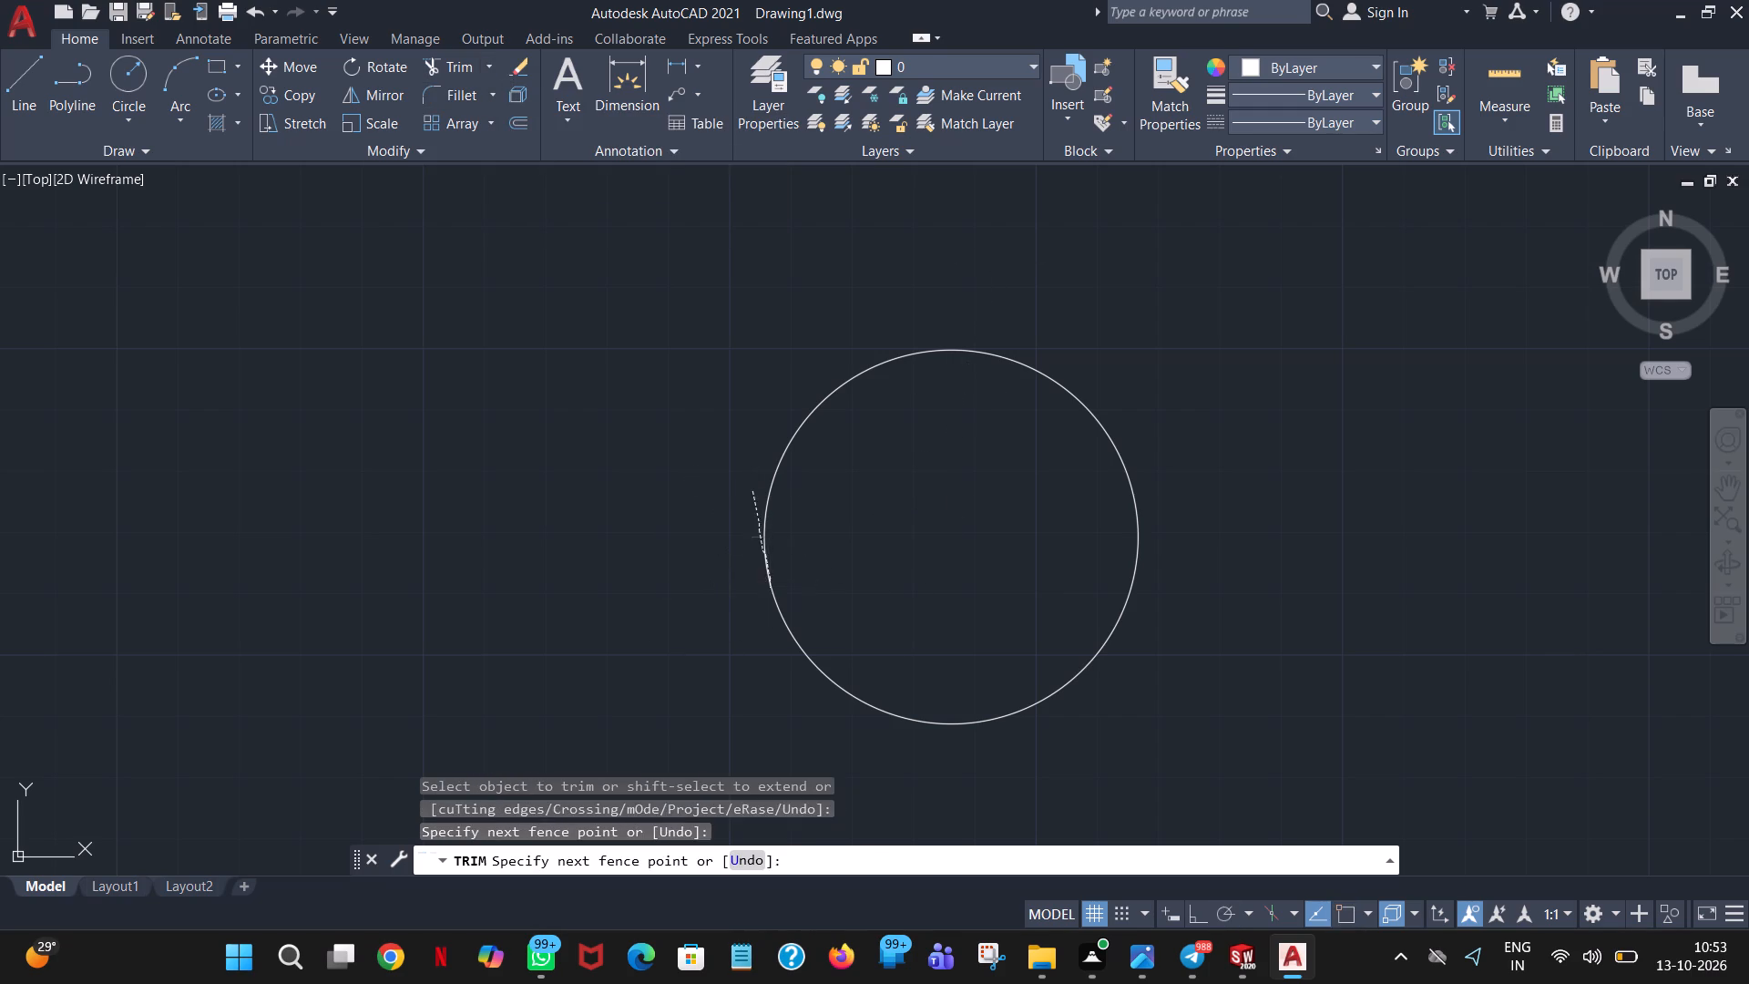
left_click(740, 530)
right_click(1212, 445)
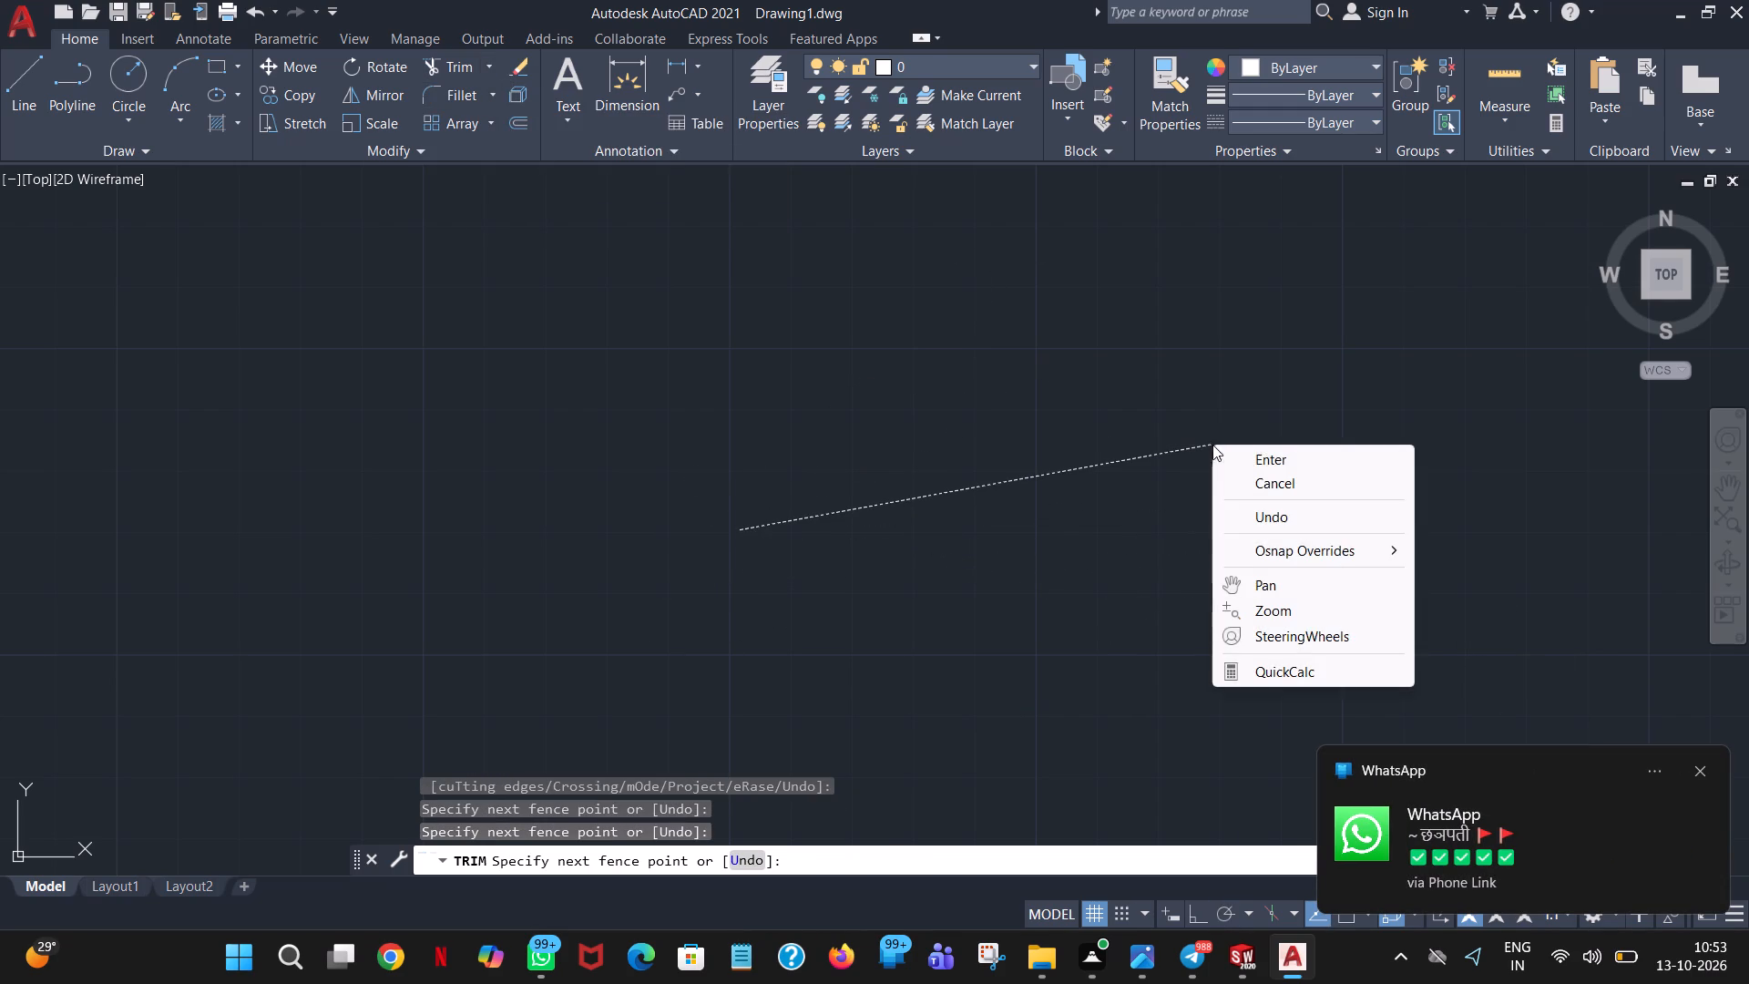
left_click(1280, 464)
left_click(1699, 768)
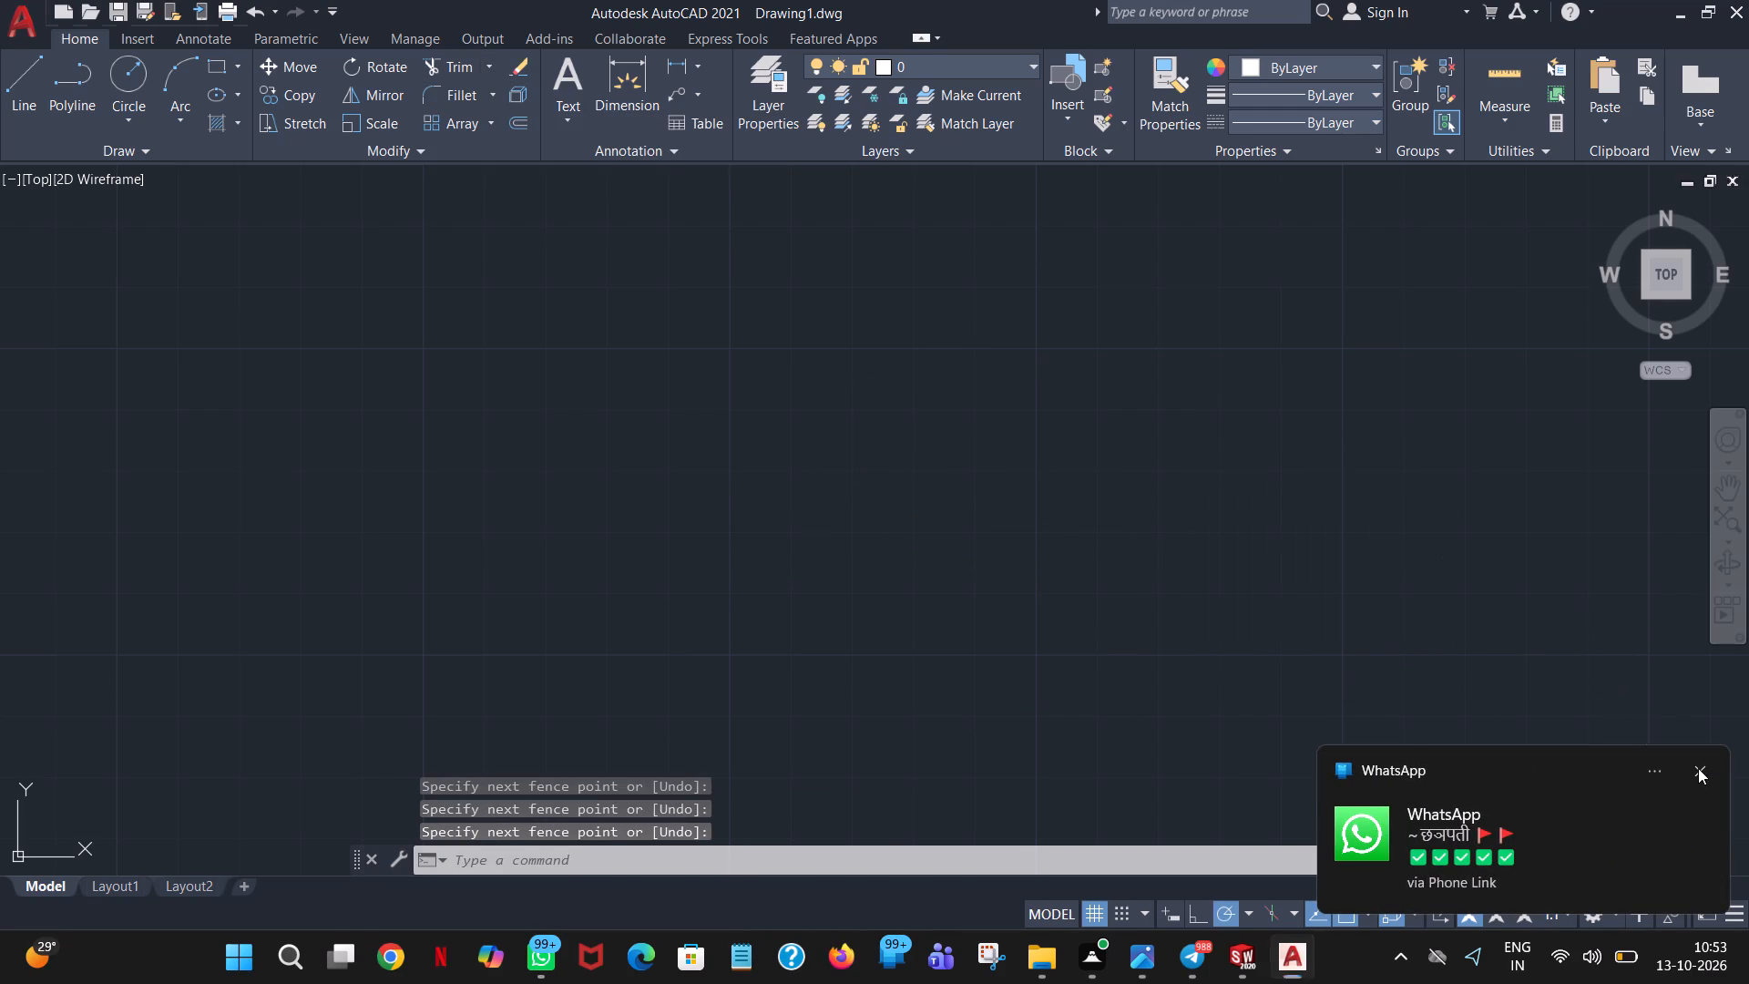
Draw a new bore circle with a diameter of 61 in the empty drawing area.
left_click(124, 73)
left_click(767, 463)
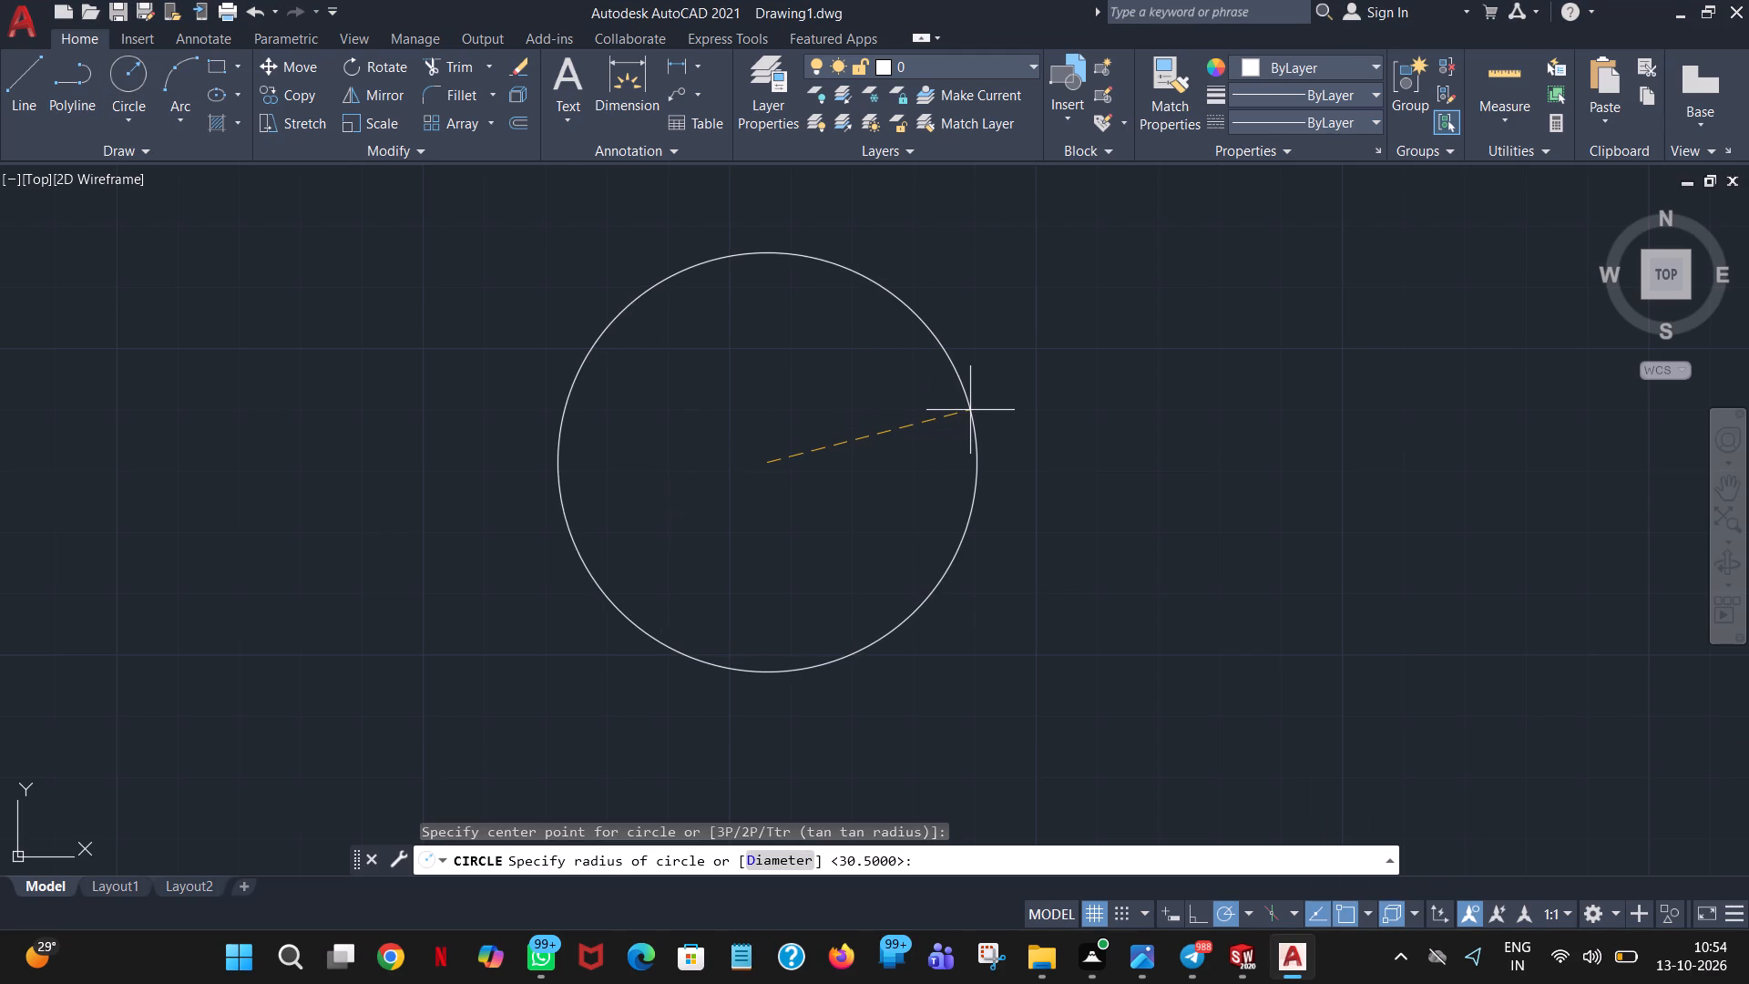
left_click(782, 865)
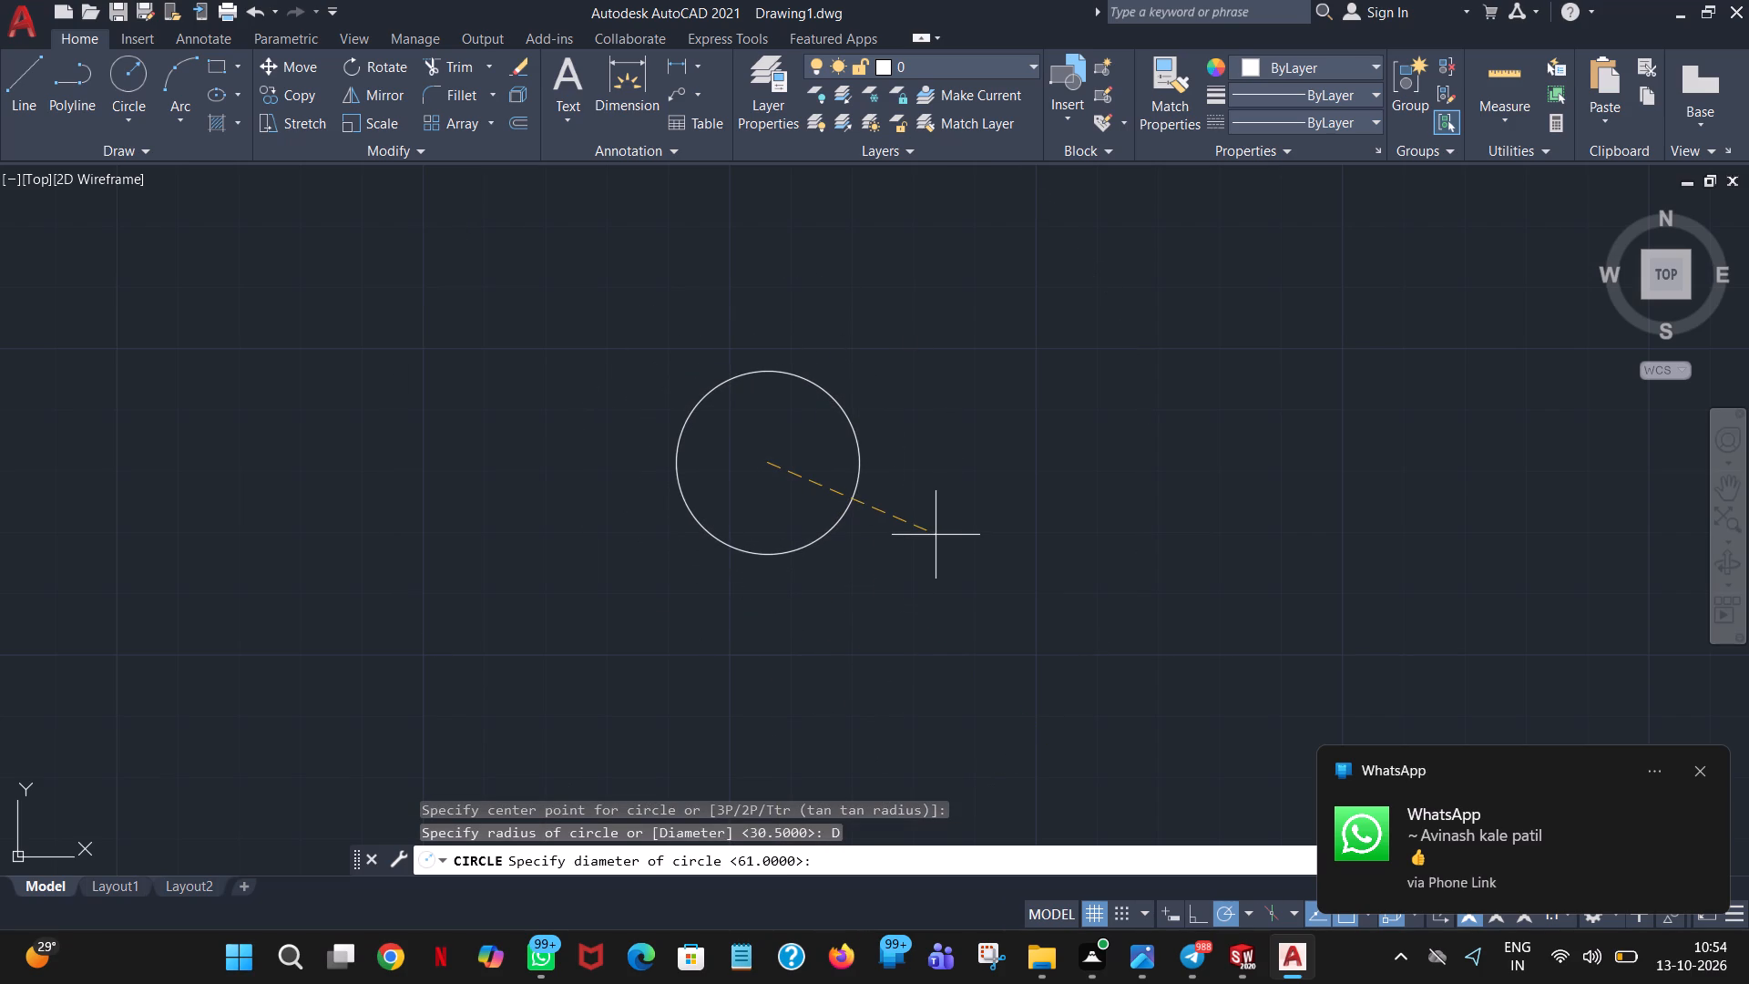
type("61")
key("Return")
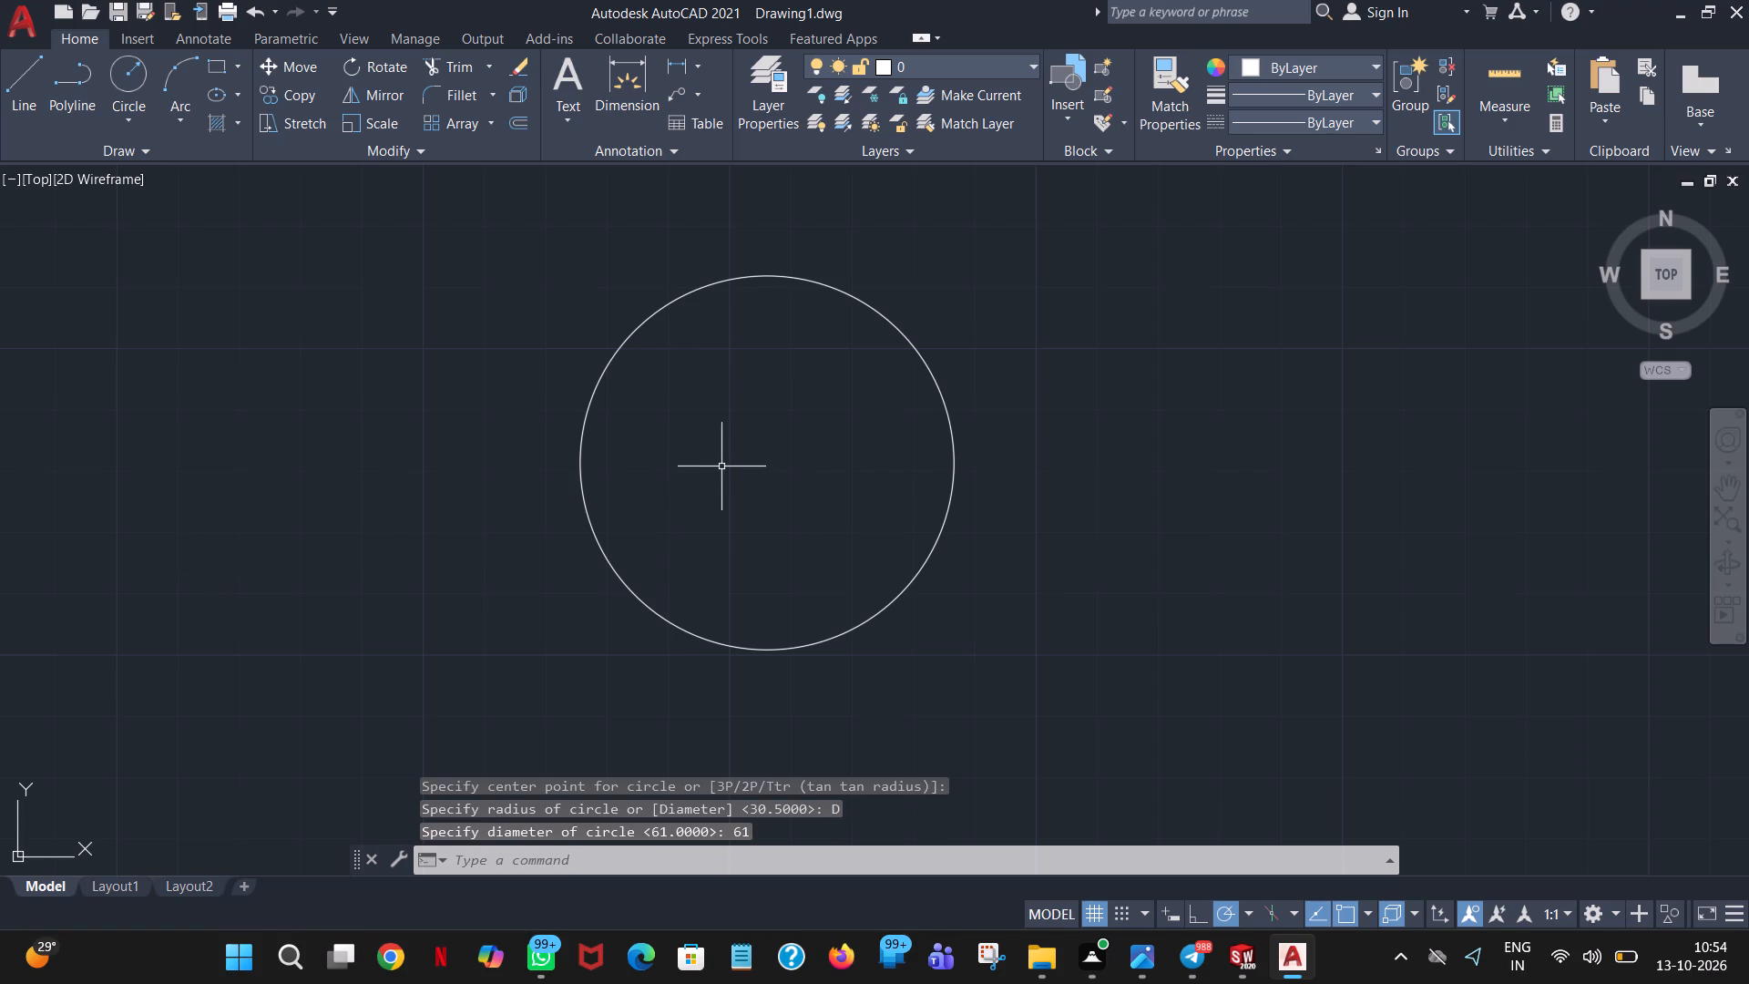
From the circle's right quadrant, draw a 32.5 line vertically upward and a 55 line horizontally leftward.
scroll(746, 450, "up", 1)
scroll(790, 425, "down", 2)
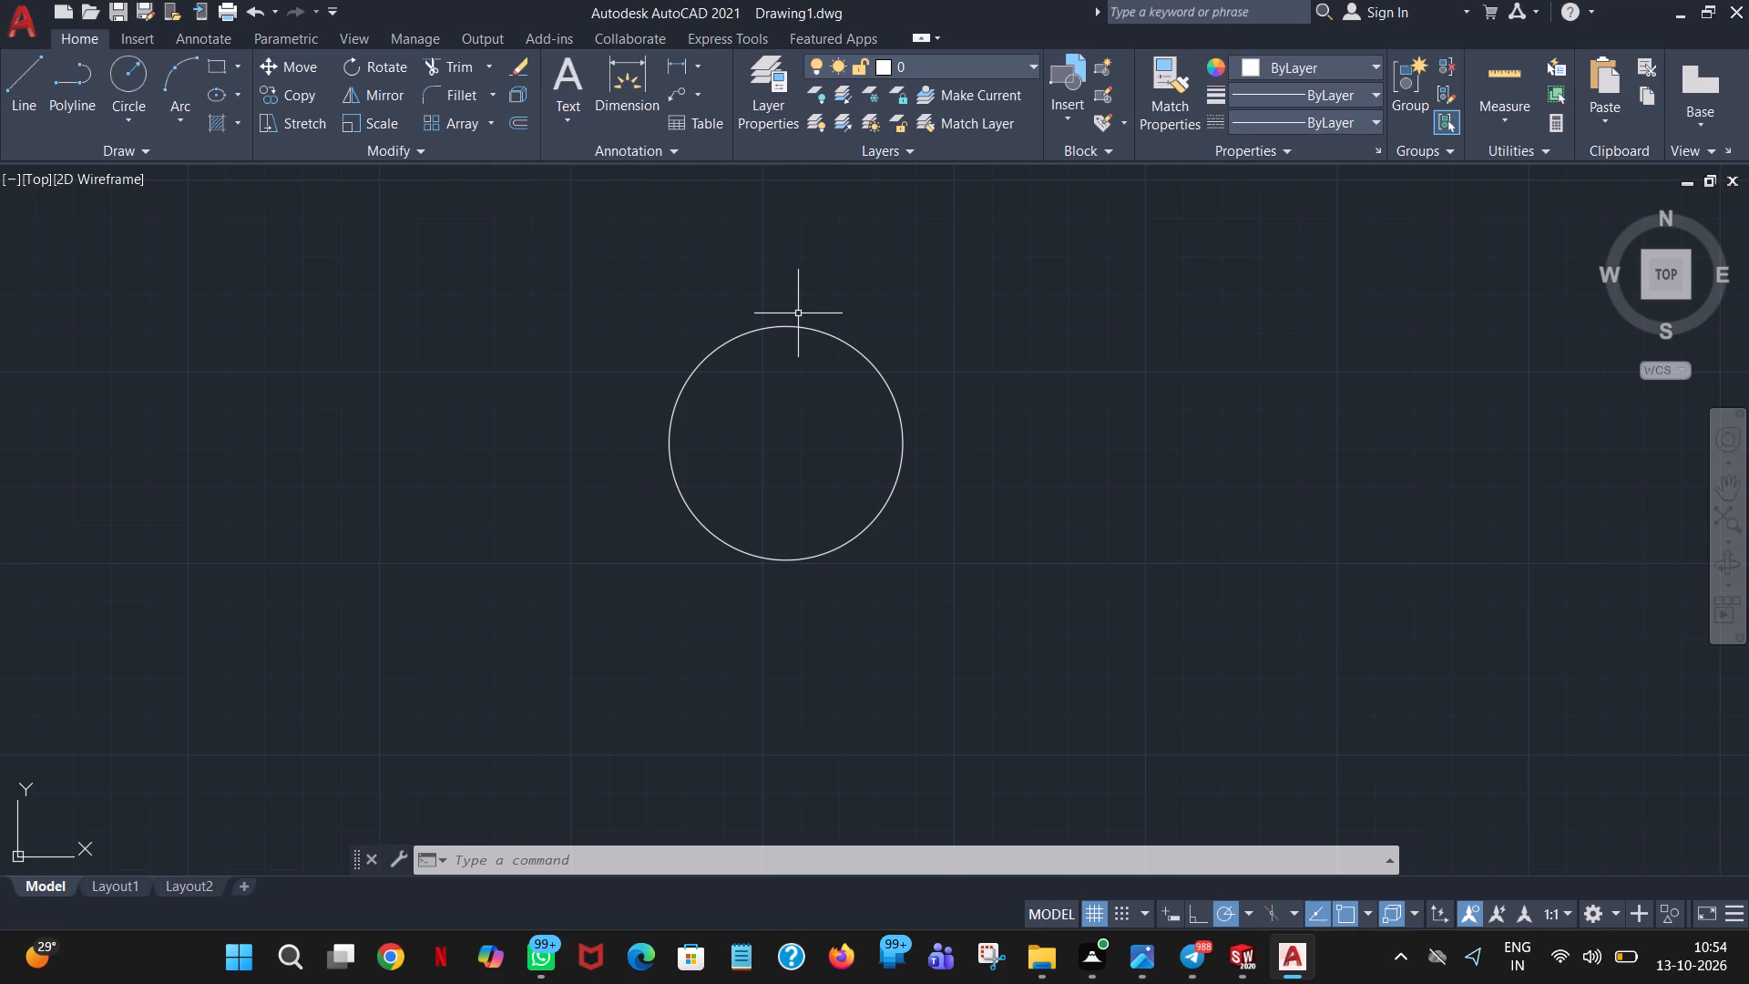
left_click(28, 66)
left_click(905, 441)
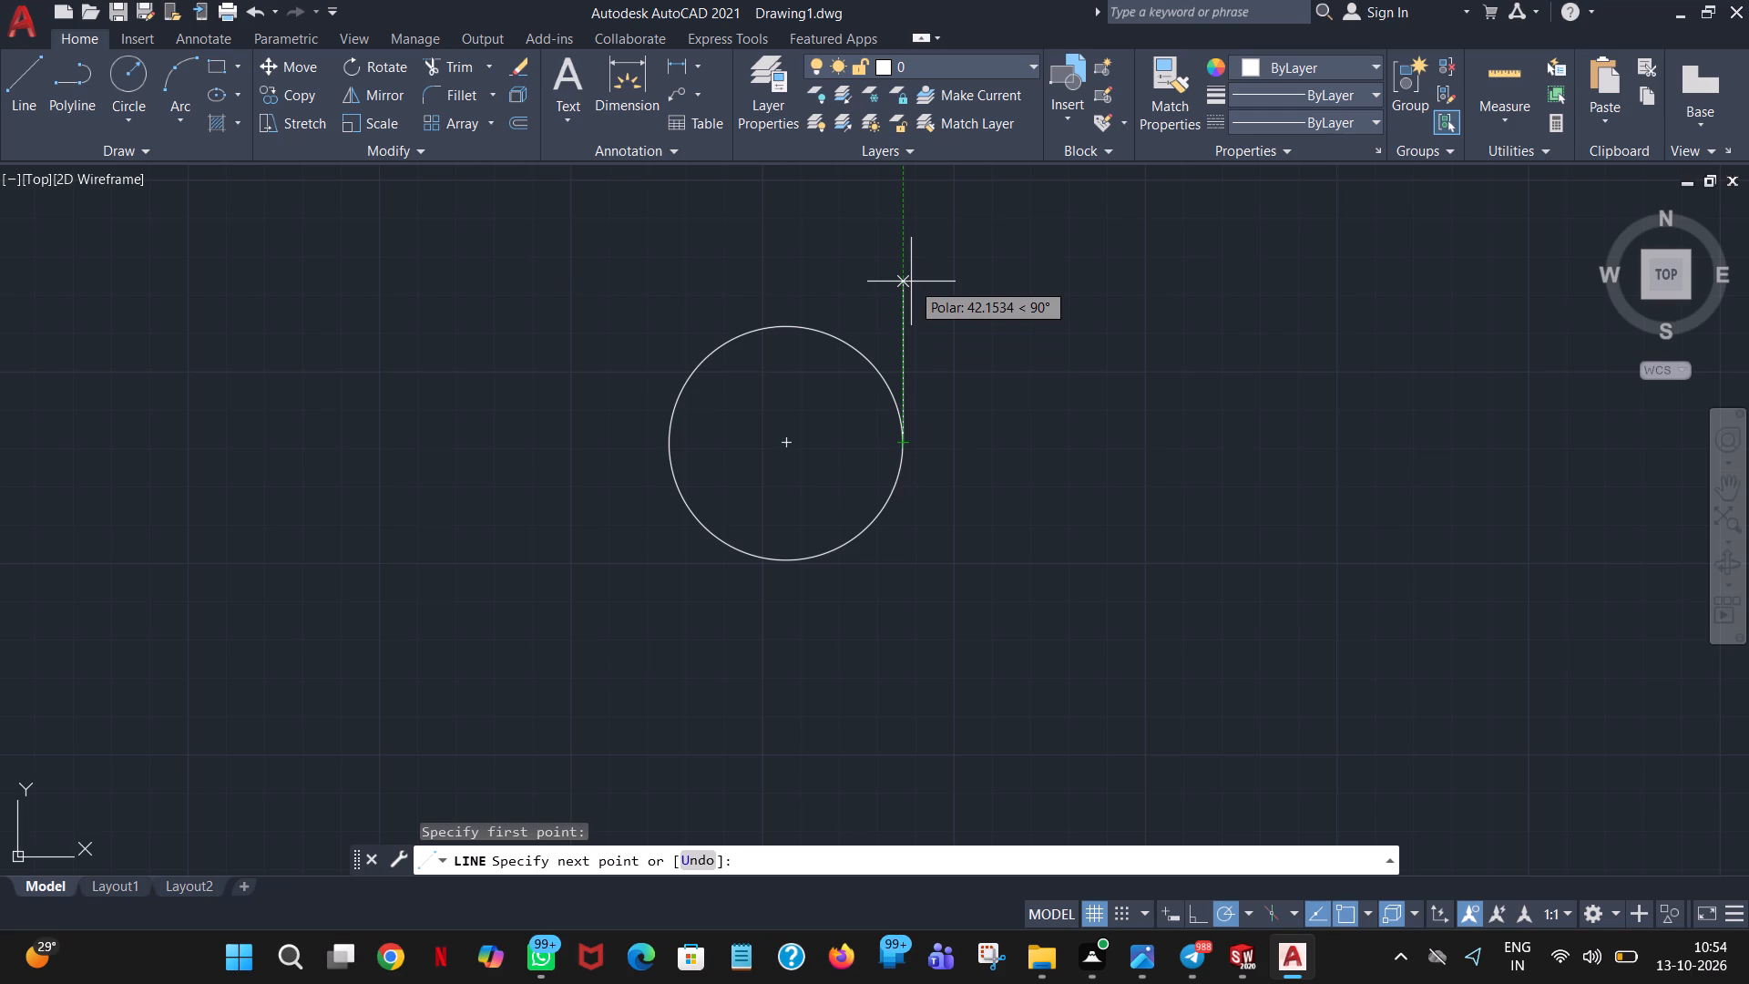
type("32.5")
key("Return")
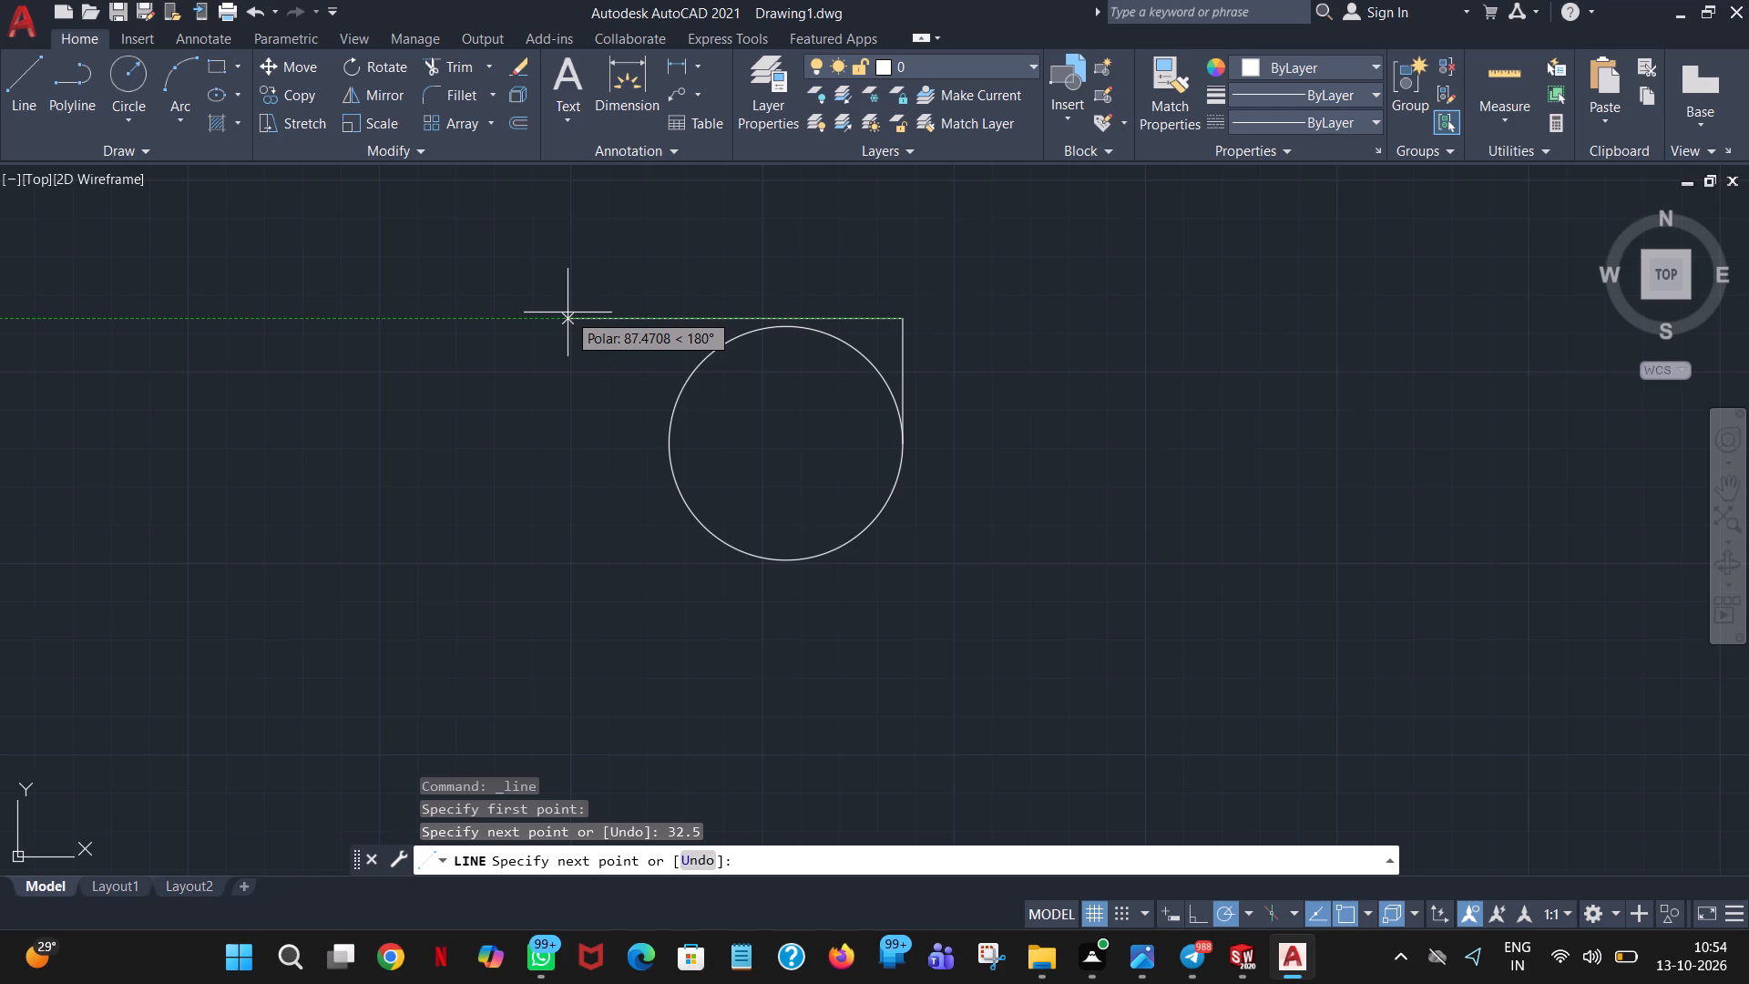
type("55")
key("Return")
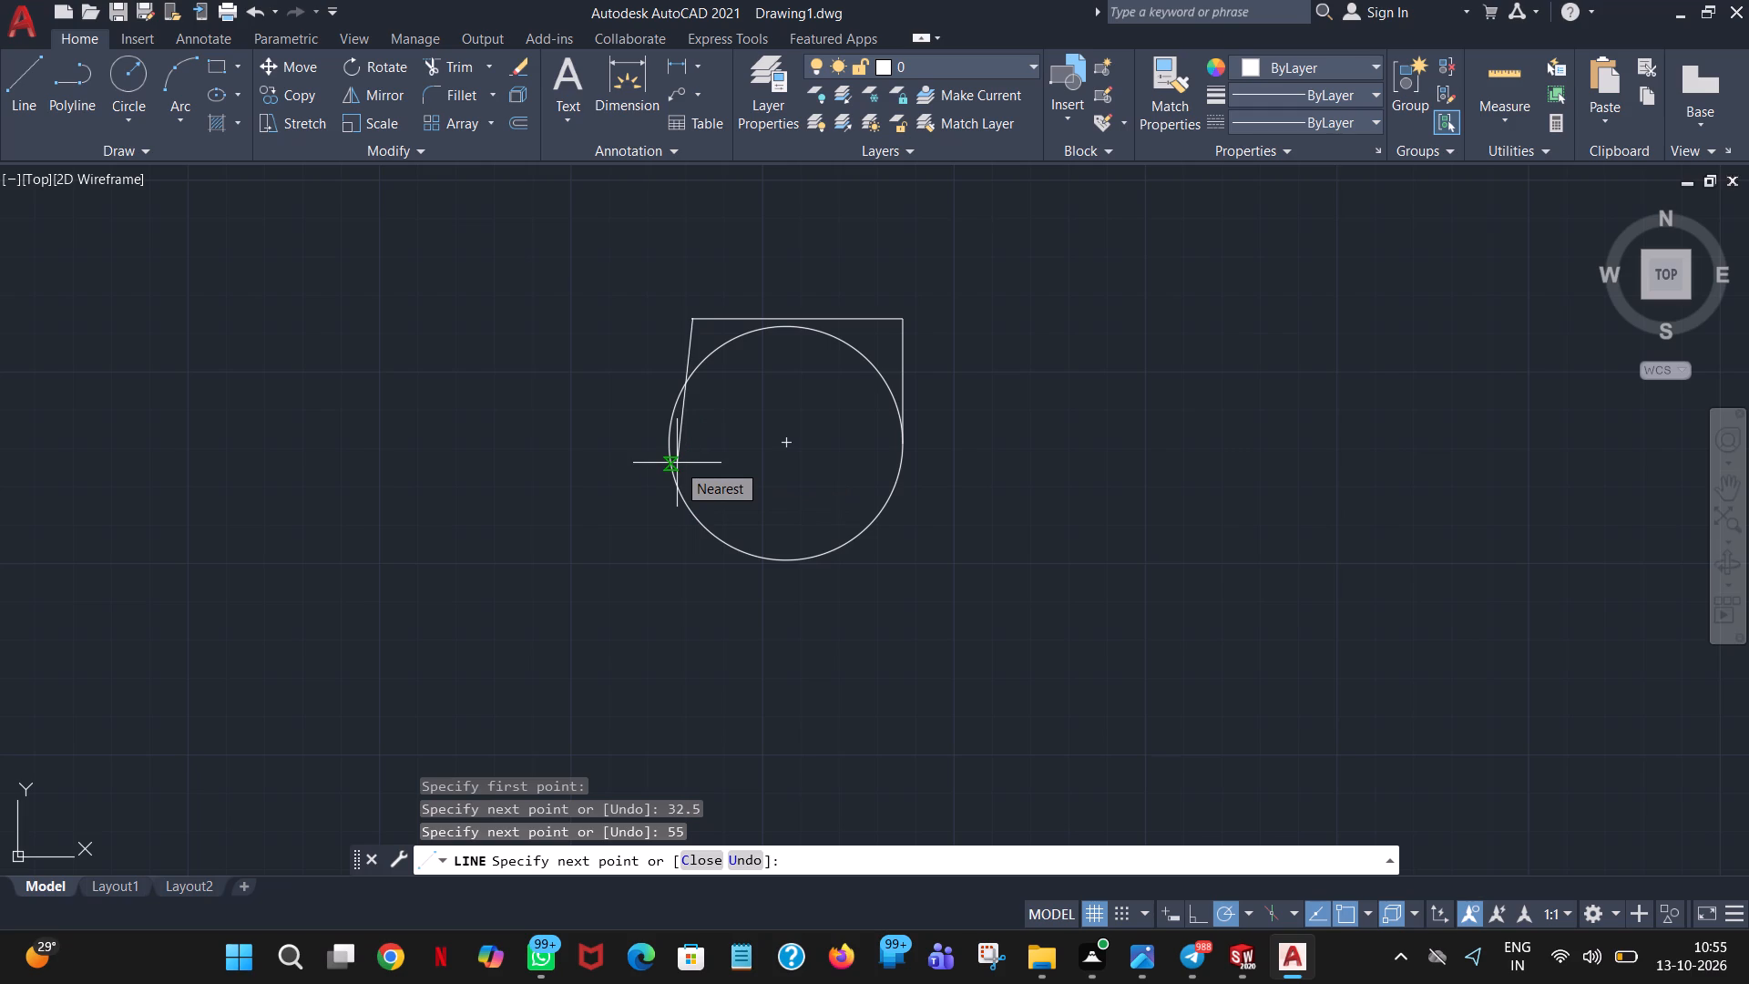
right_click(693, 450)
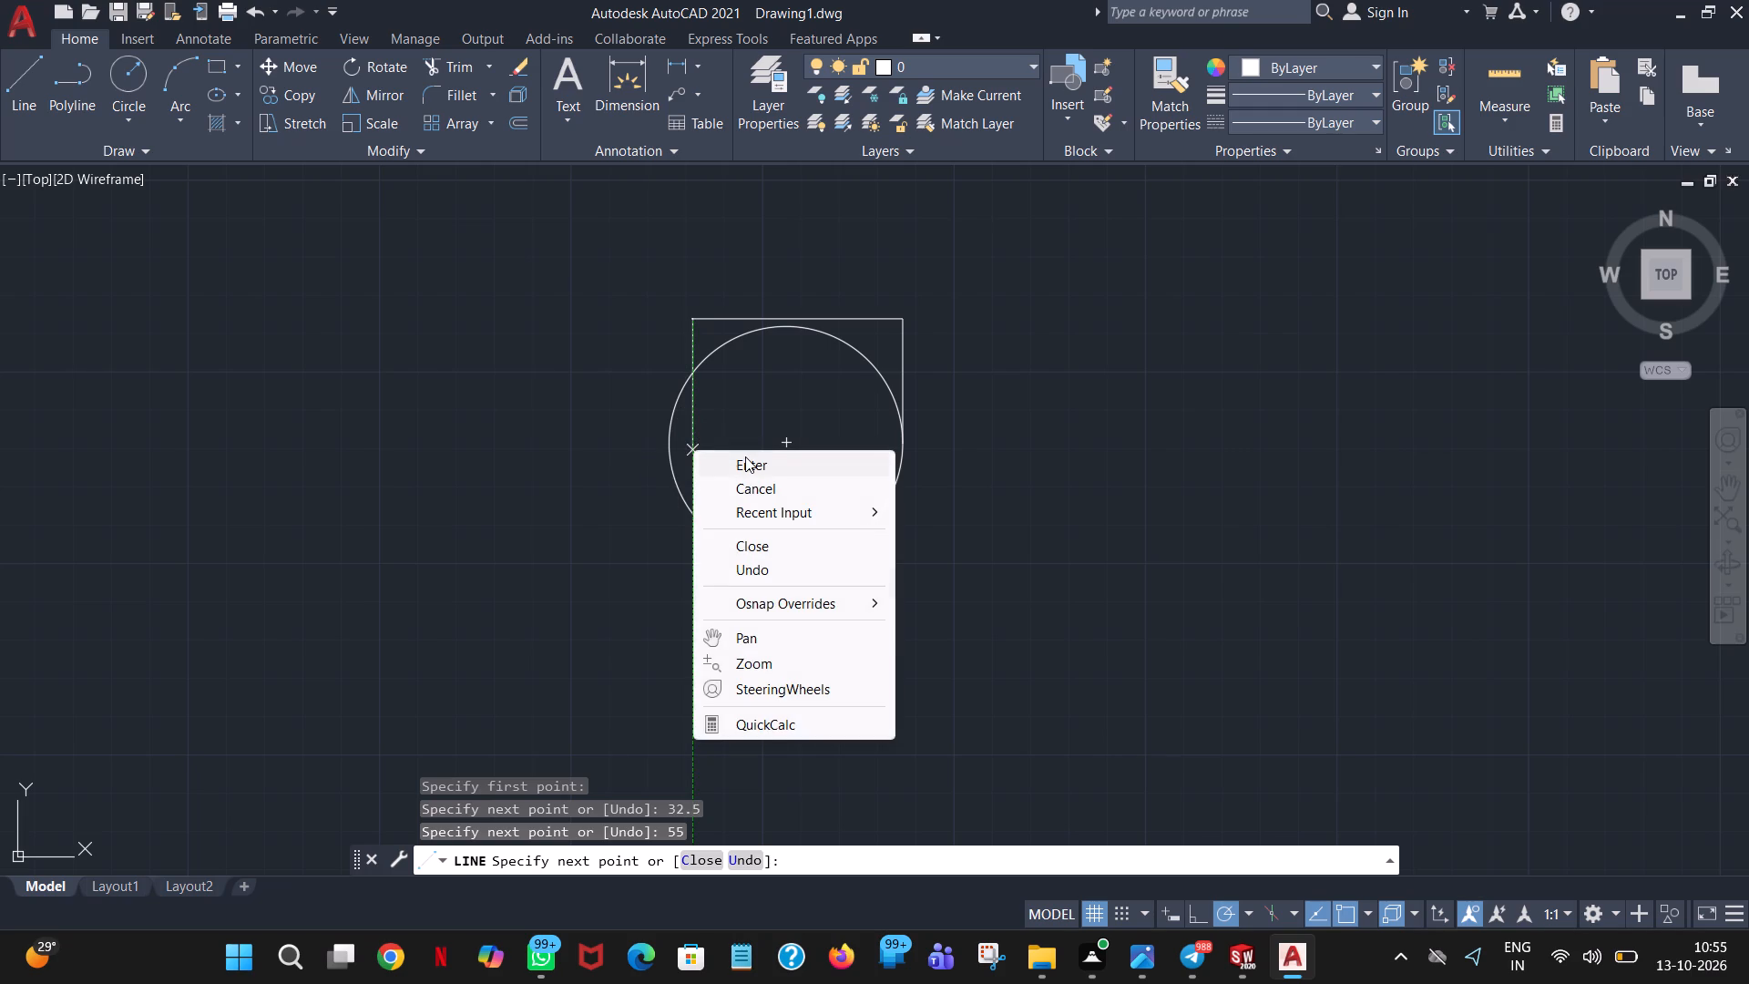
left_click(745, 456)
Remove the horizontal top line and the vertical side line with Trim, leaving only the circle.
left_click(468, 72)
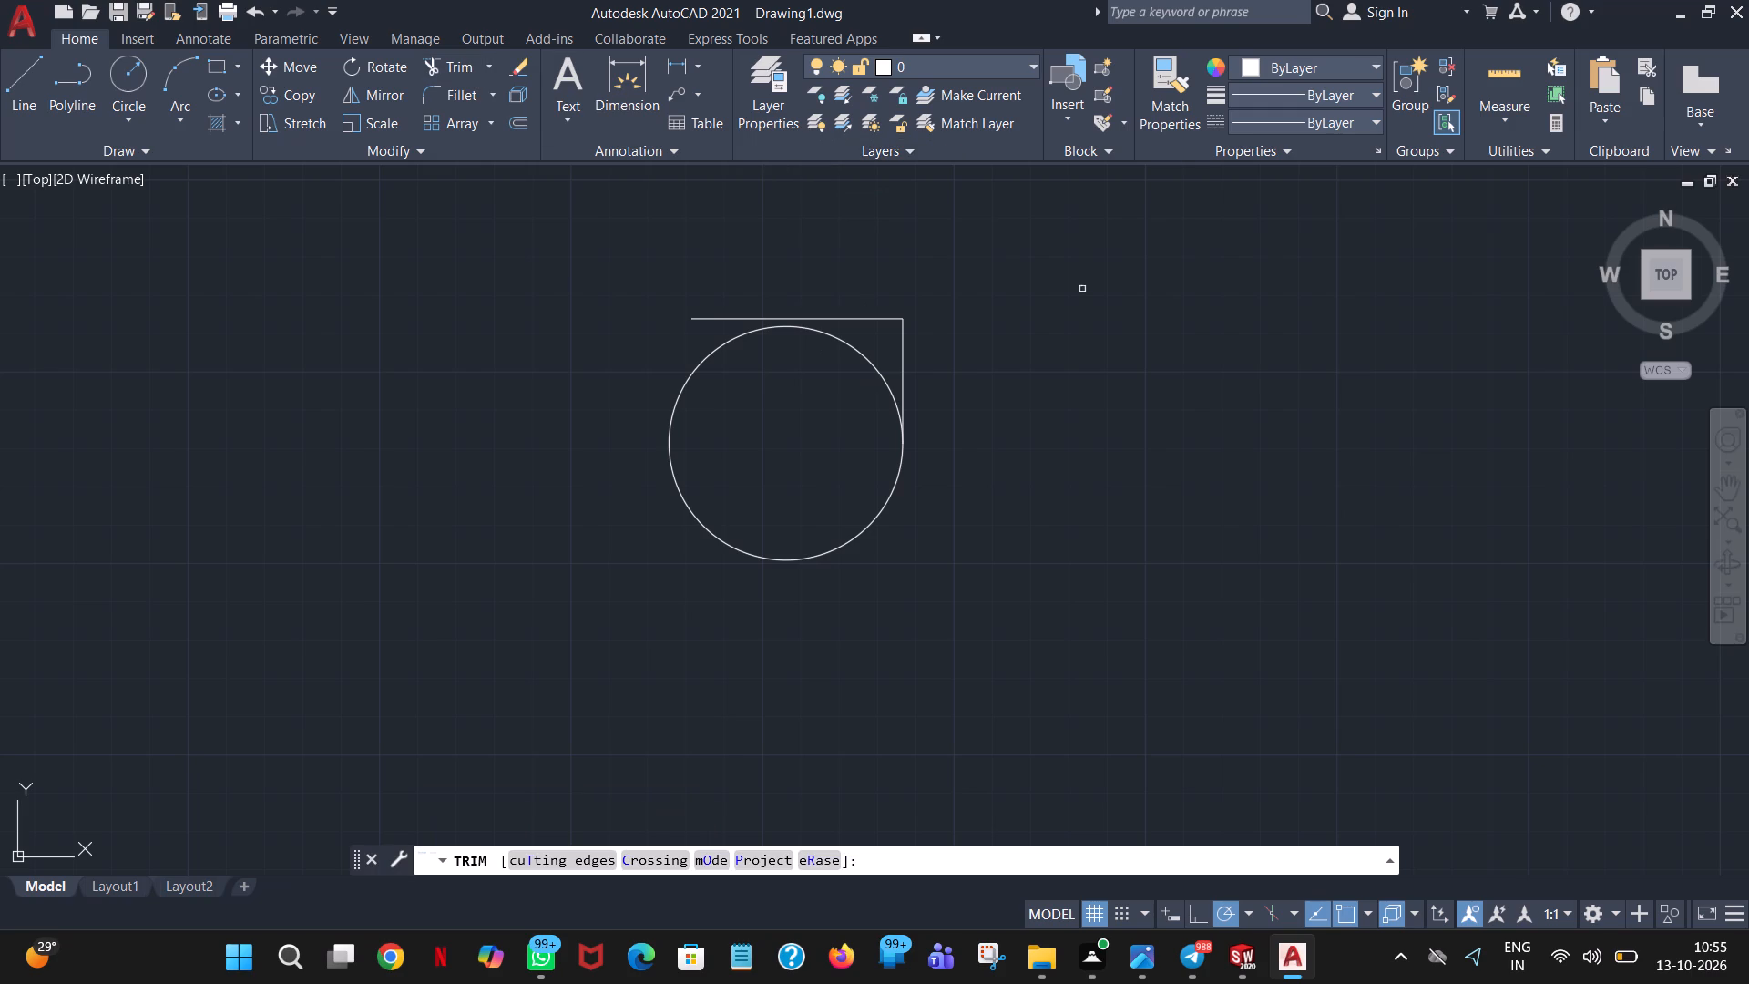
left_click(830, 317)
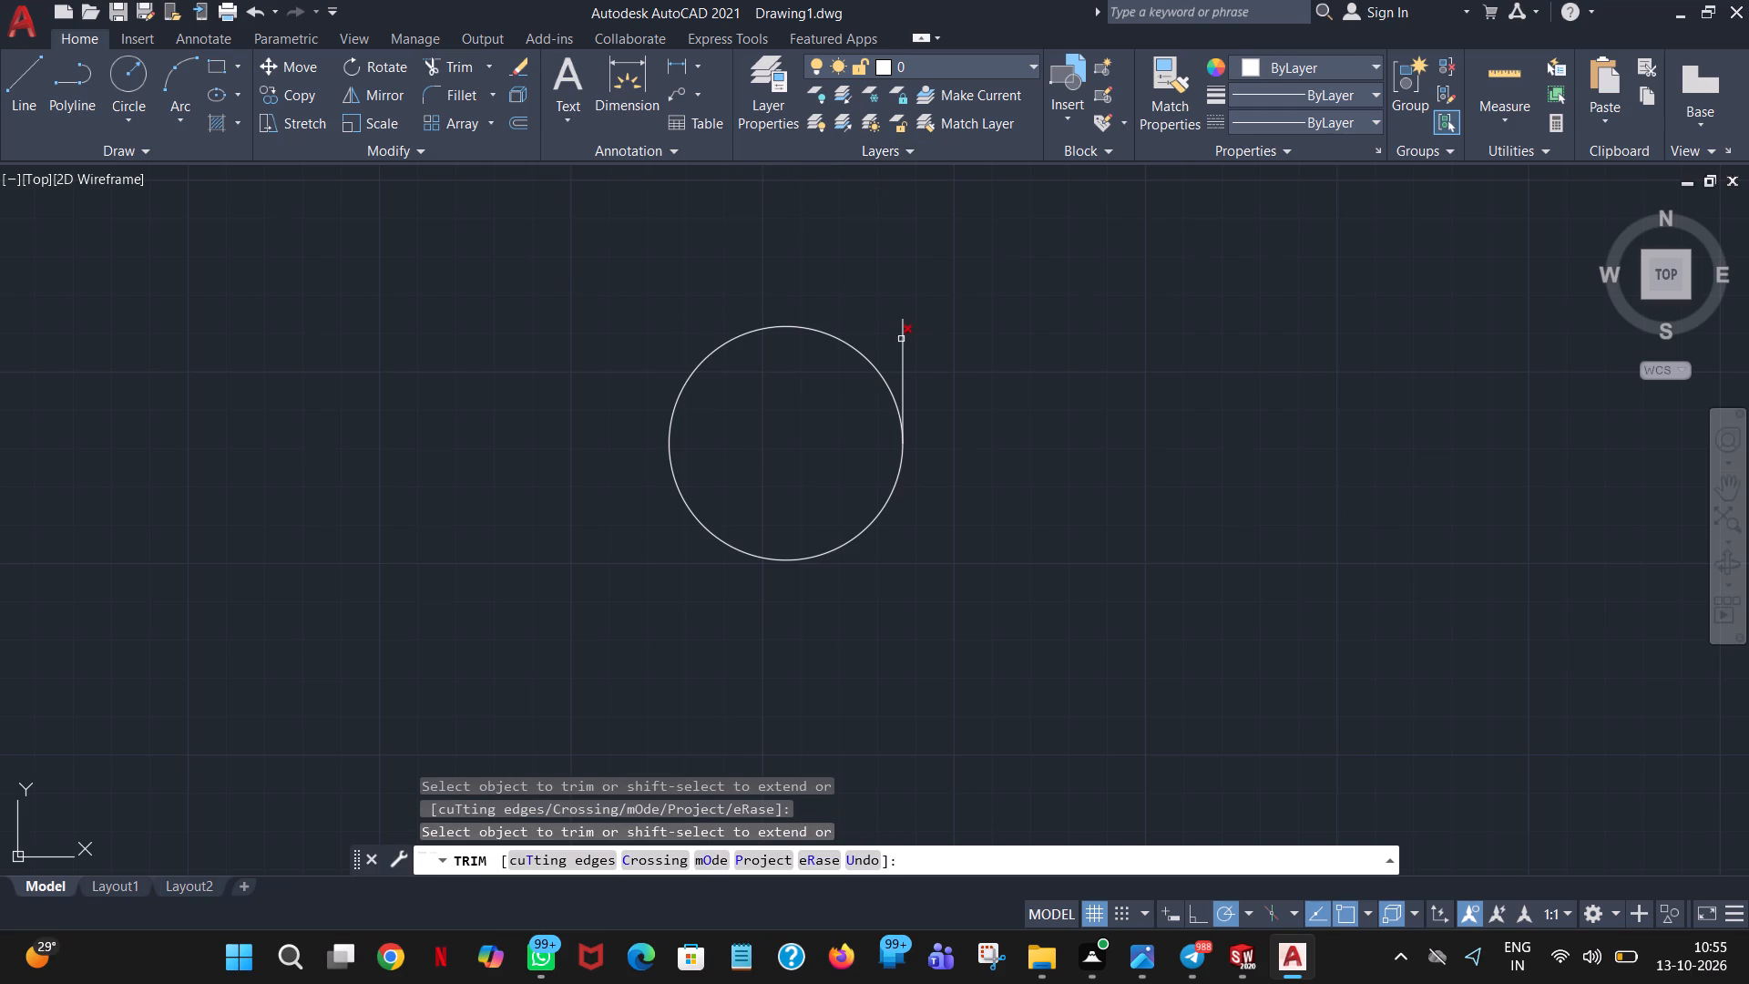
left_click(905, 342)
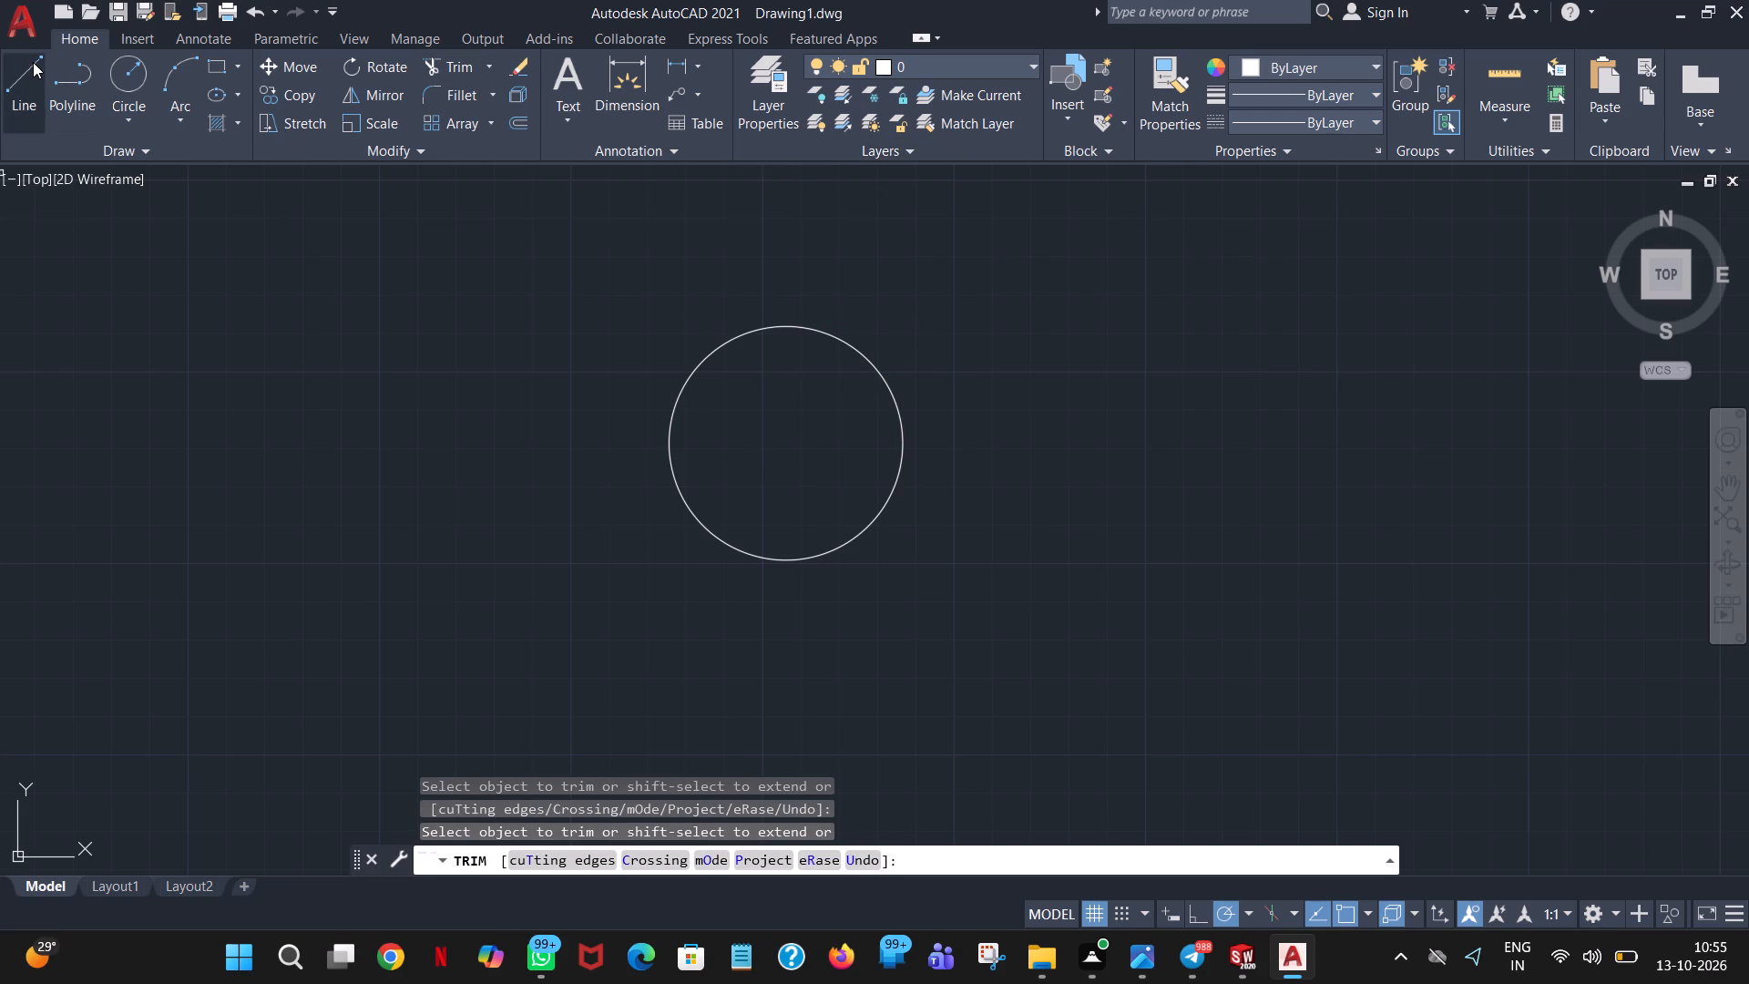
Draw a 32.5 line vertically upward from the circle's right quadrant.
left_click(33, 62)
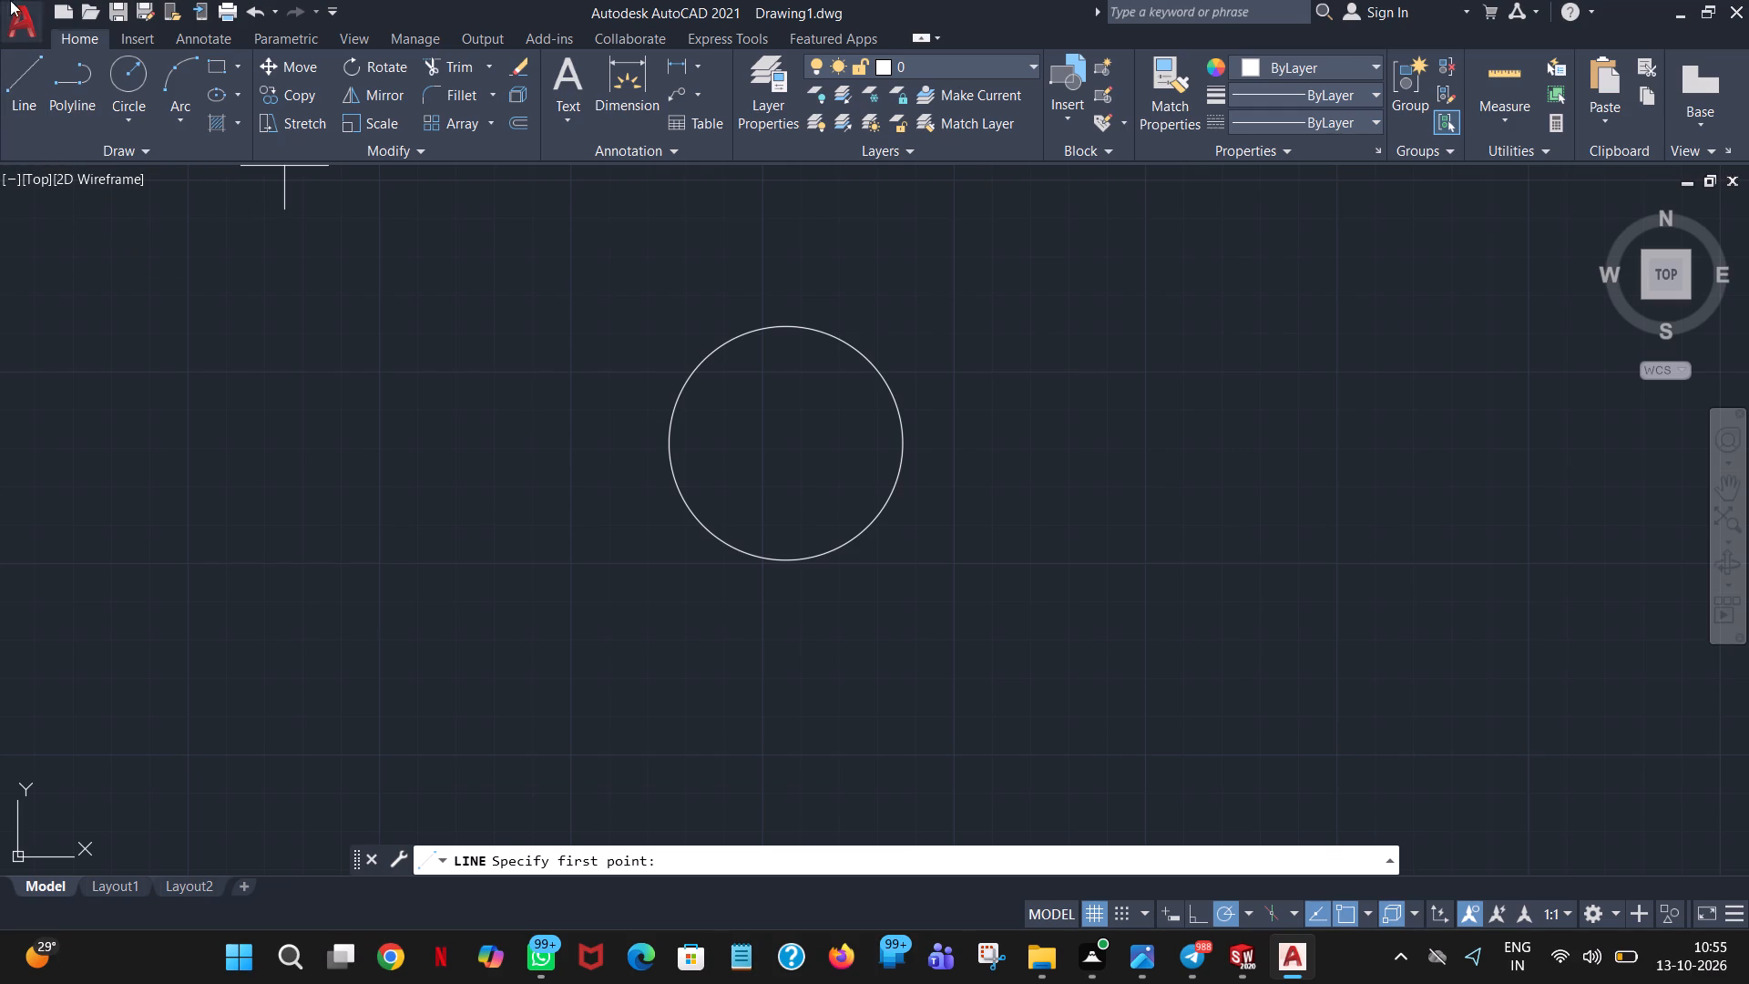
left_click(8, 86)
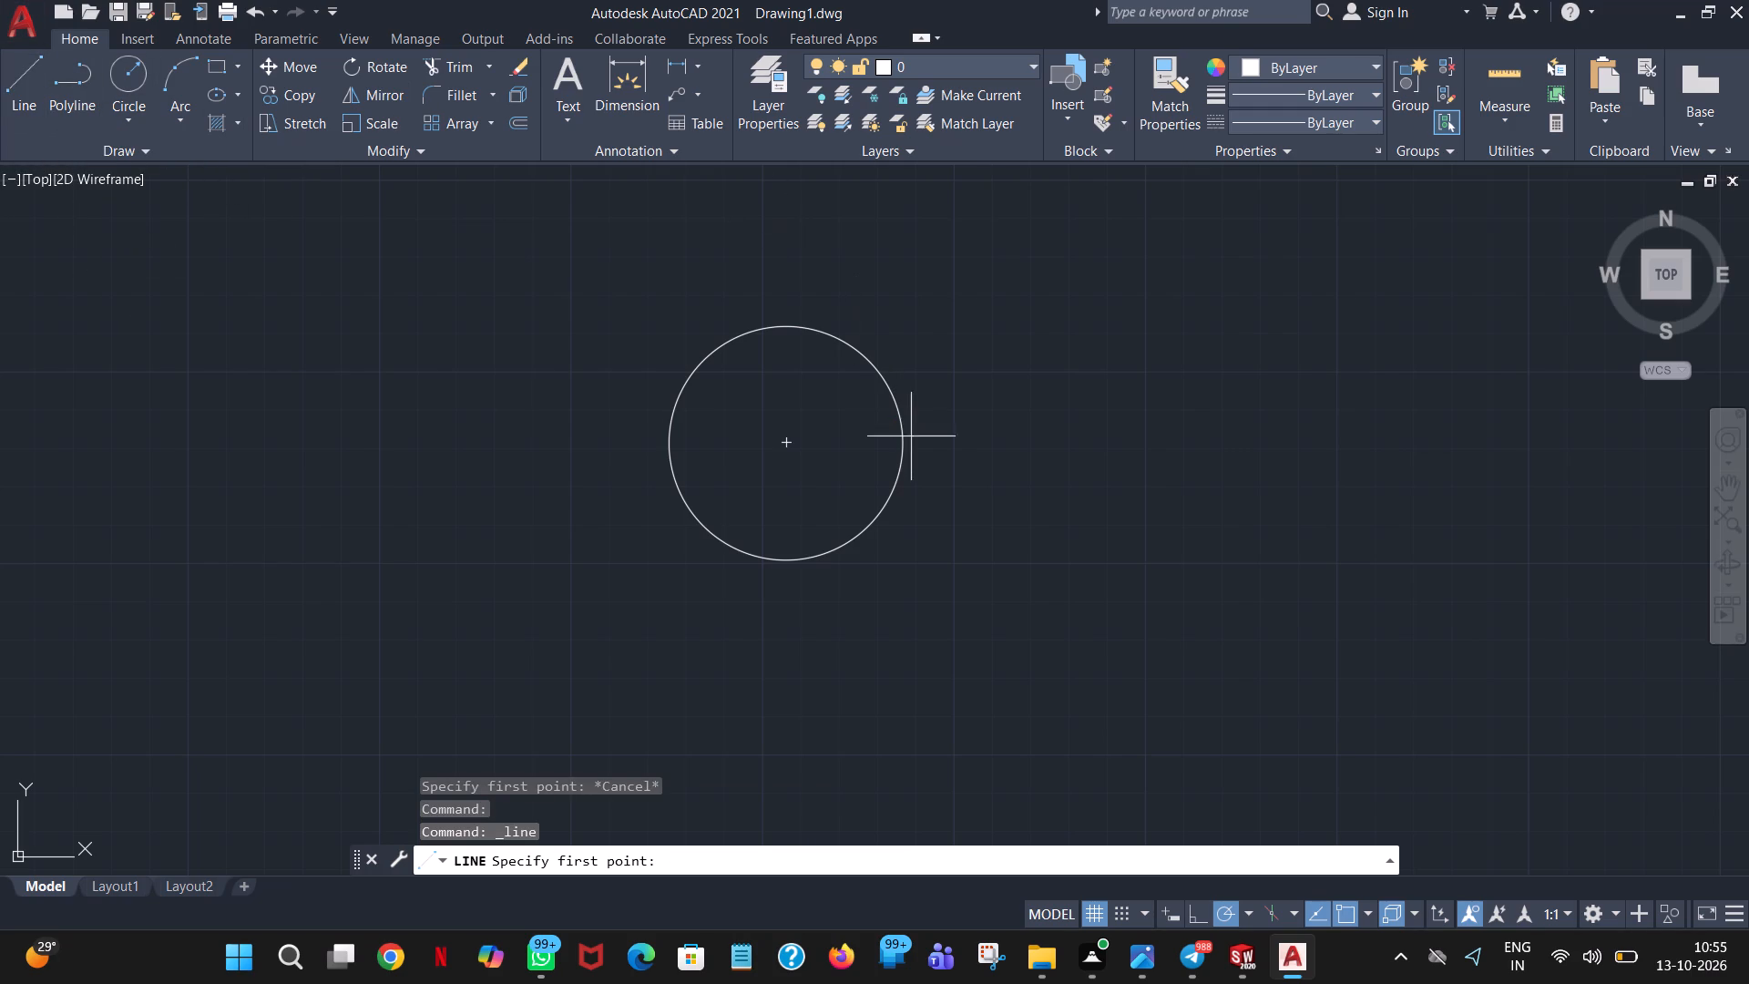
left_click(907, 441)
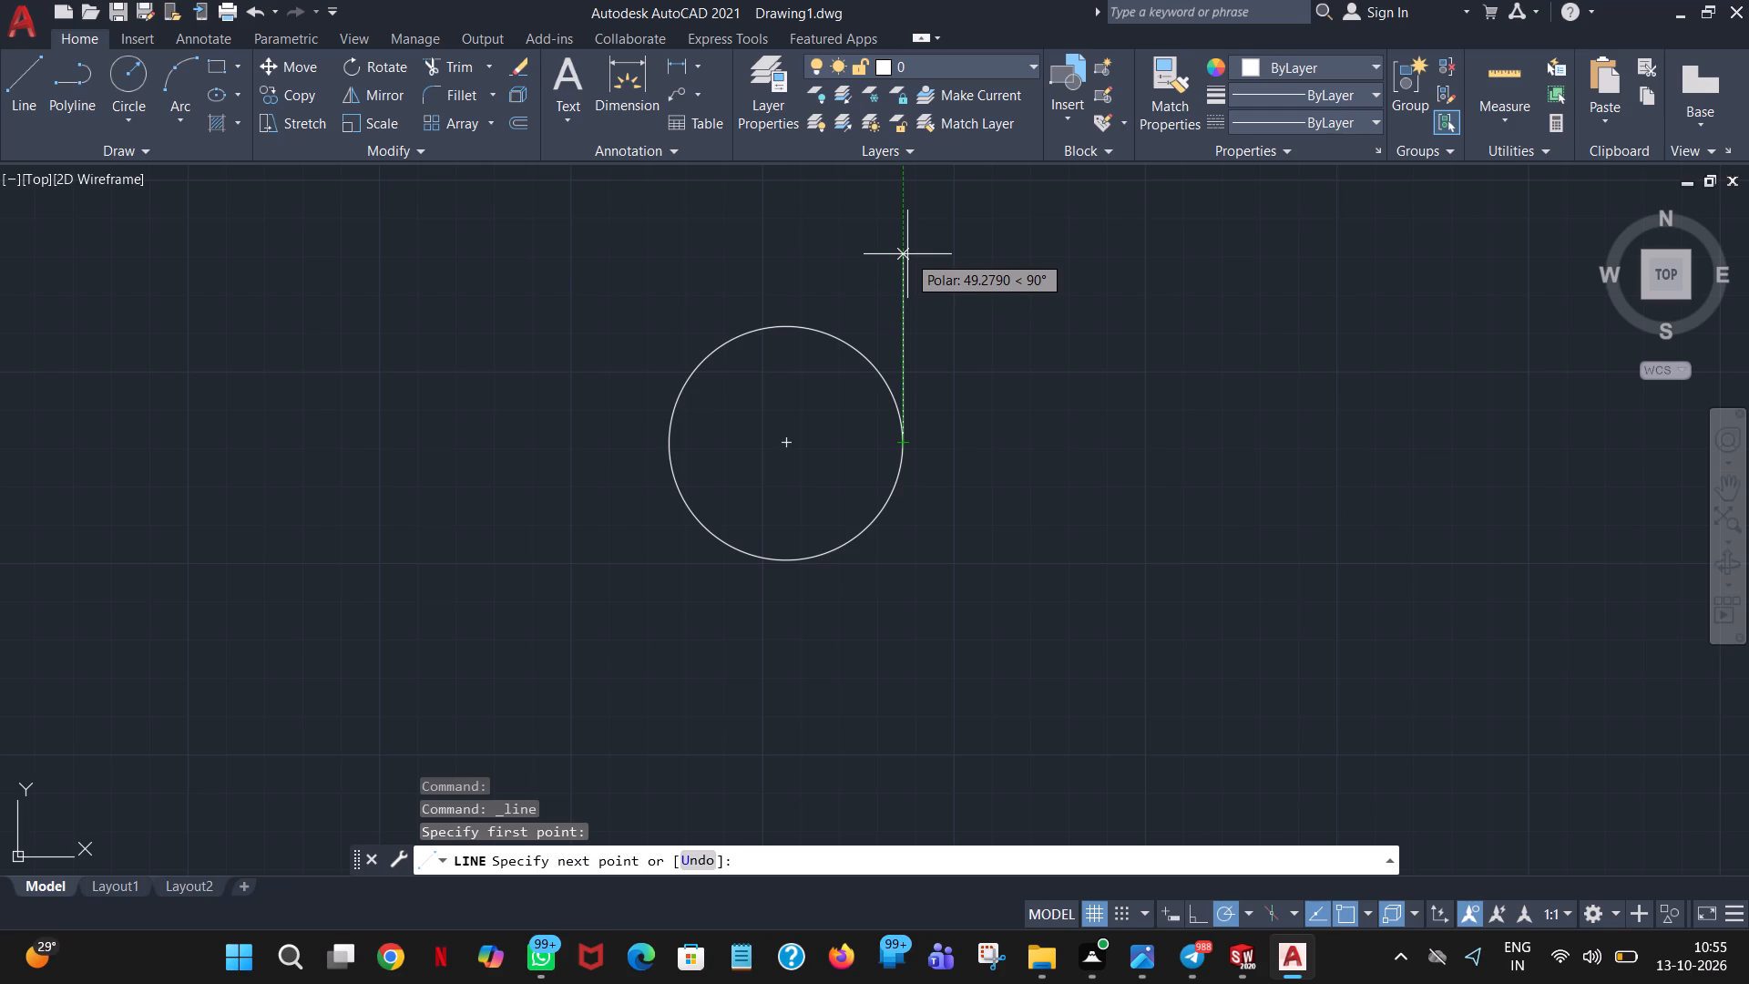
type("32.5")
key("Return")
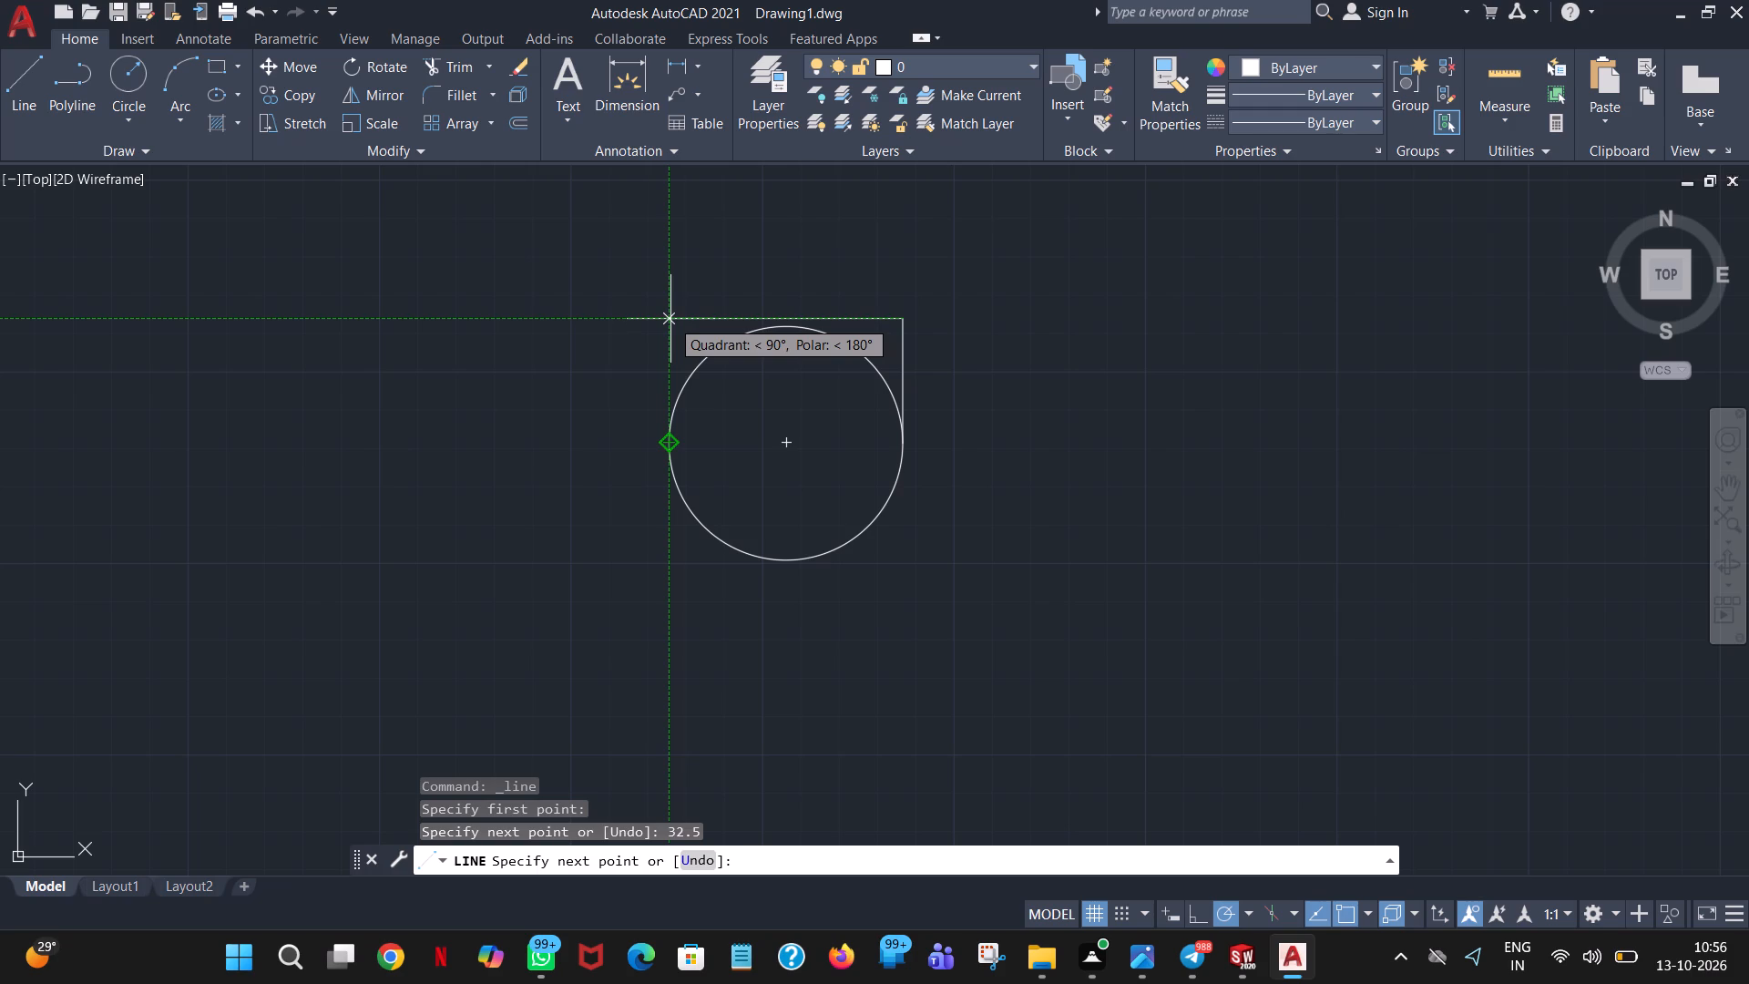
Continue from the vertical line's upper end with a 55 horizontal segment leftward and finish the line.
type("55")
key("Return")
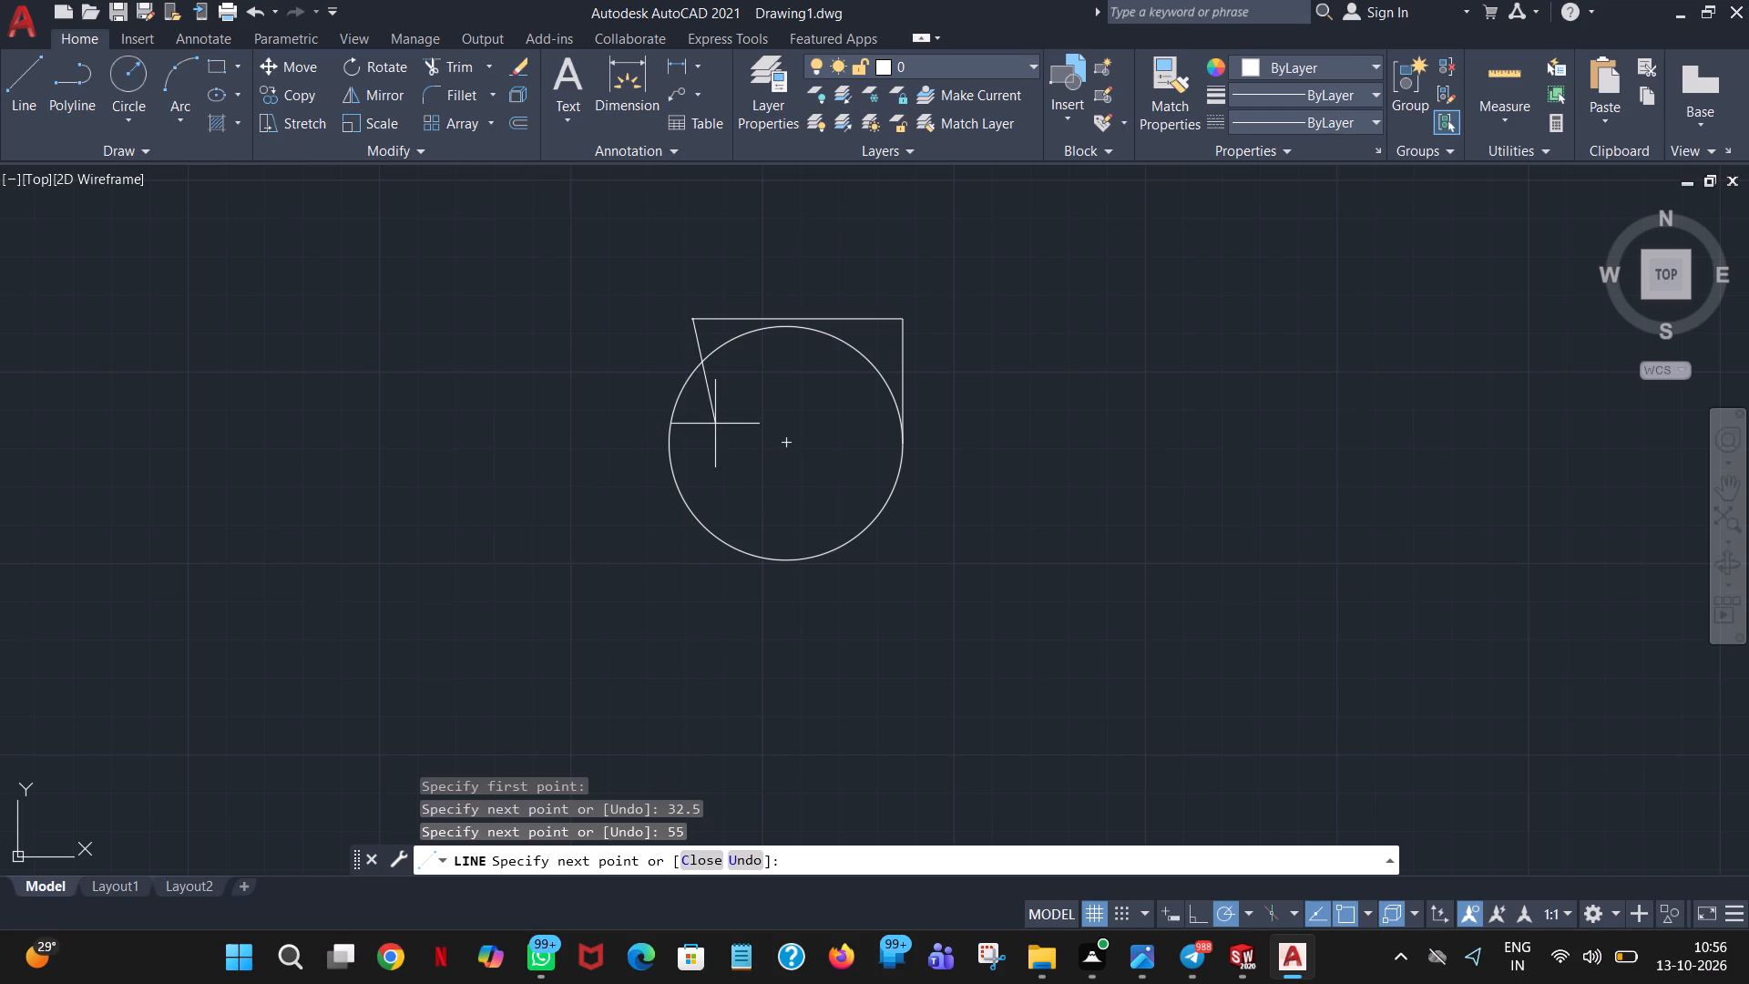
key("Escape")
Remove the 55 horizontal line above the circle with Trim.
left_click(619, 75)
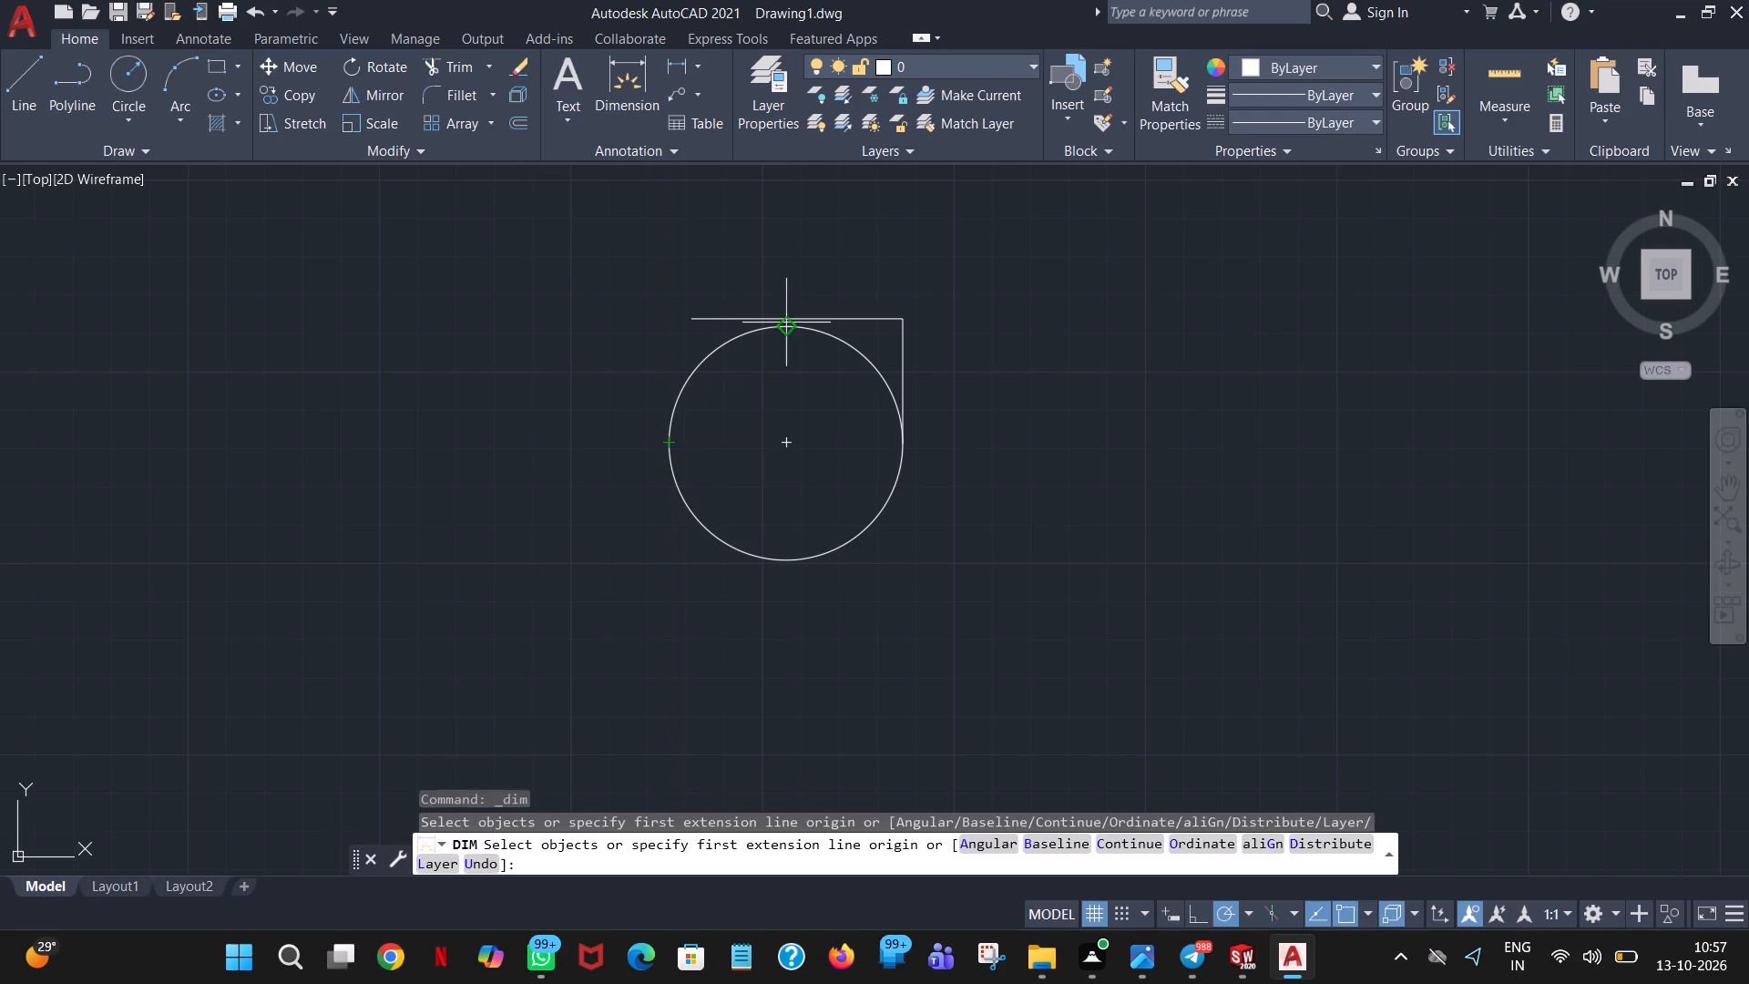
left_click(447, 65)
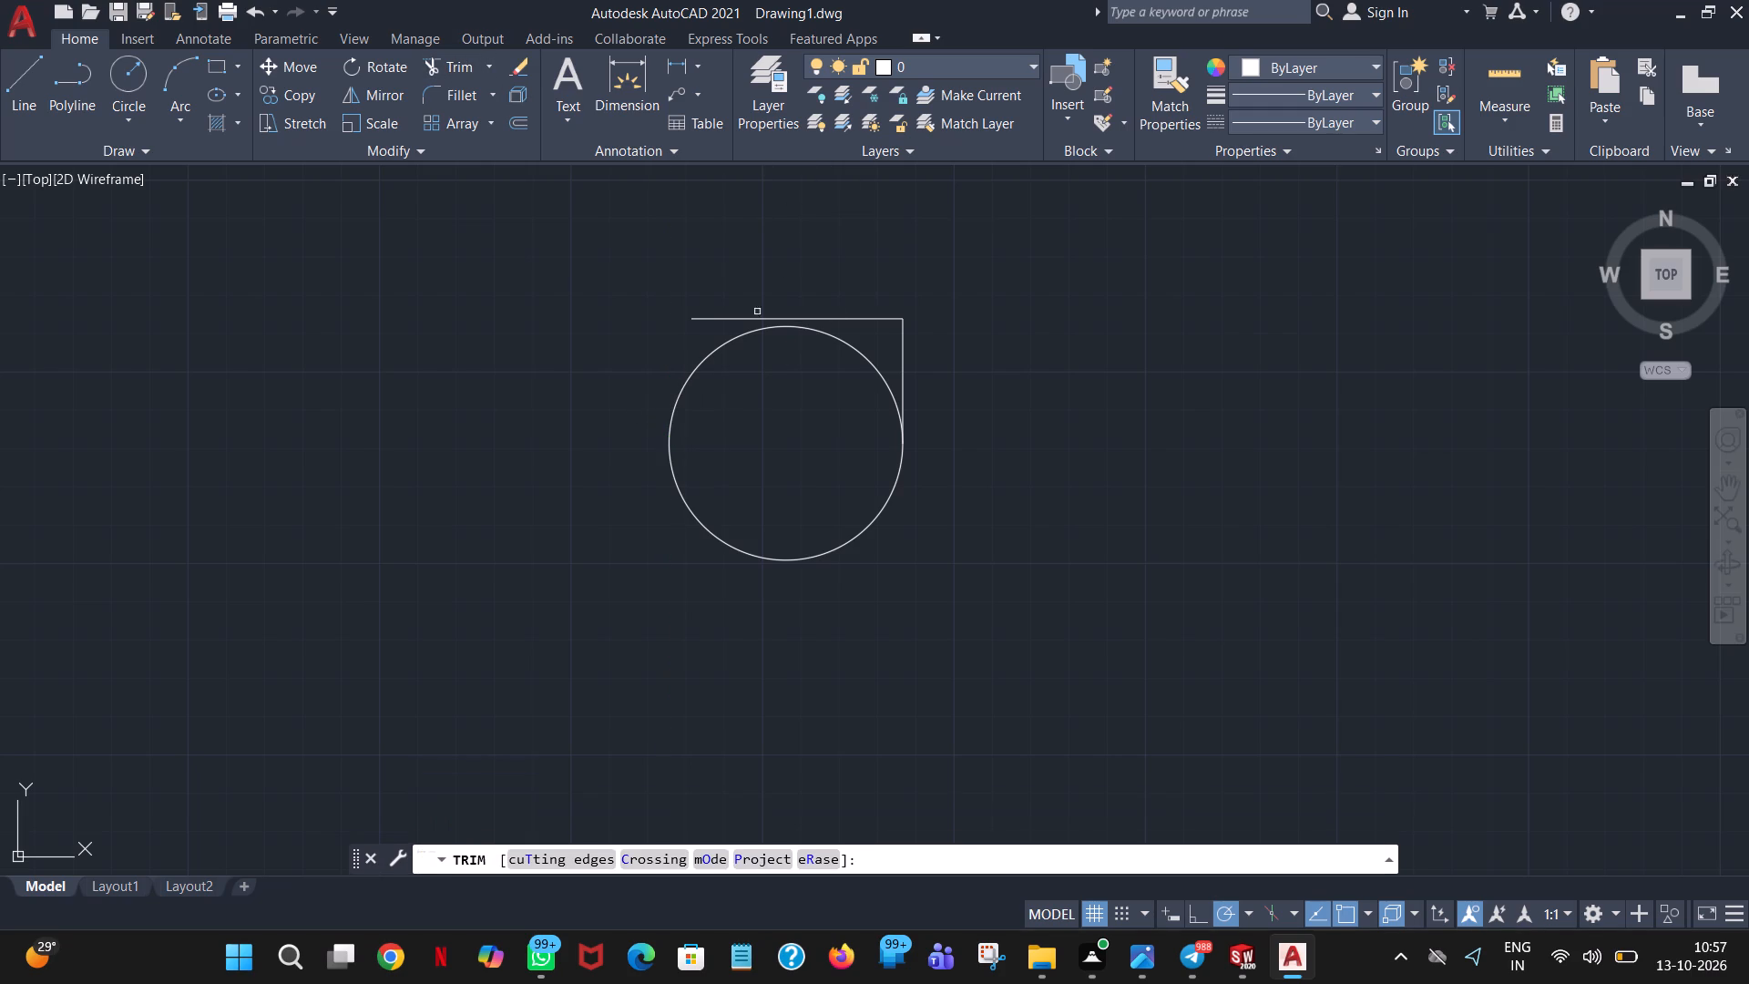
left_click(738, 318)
Draw a horizontal line from the vertical line's upper end leftward to the point directly above the circle's left quadrant.
left_click(31, 100)
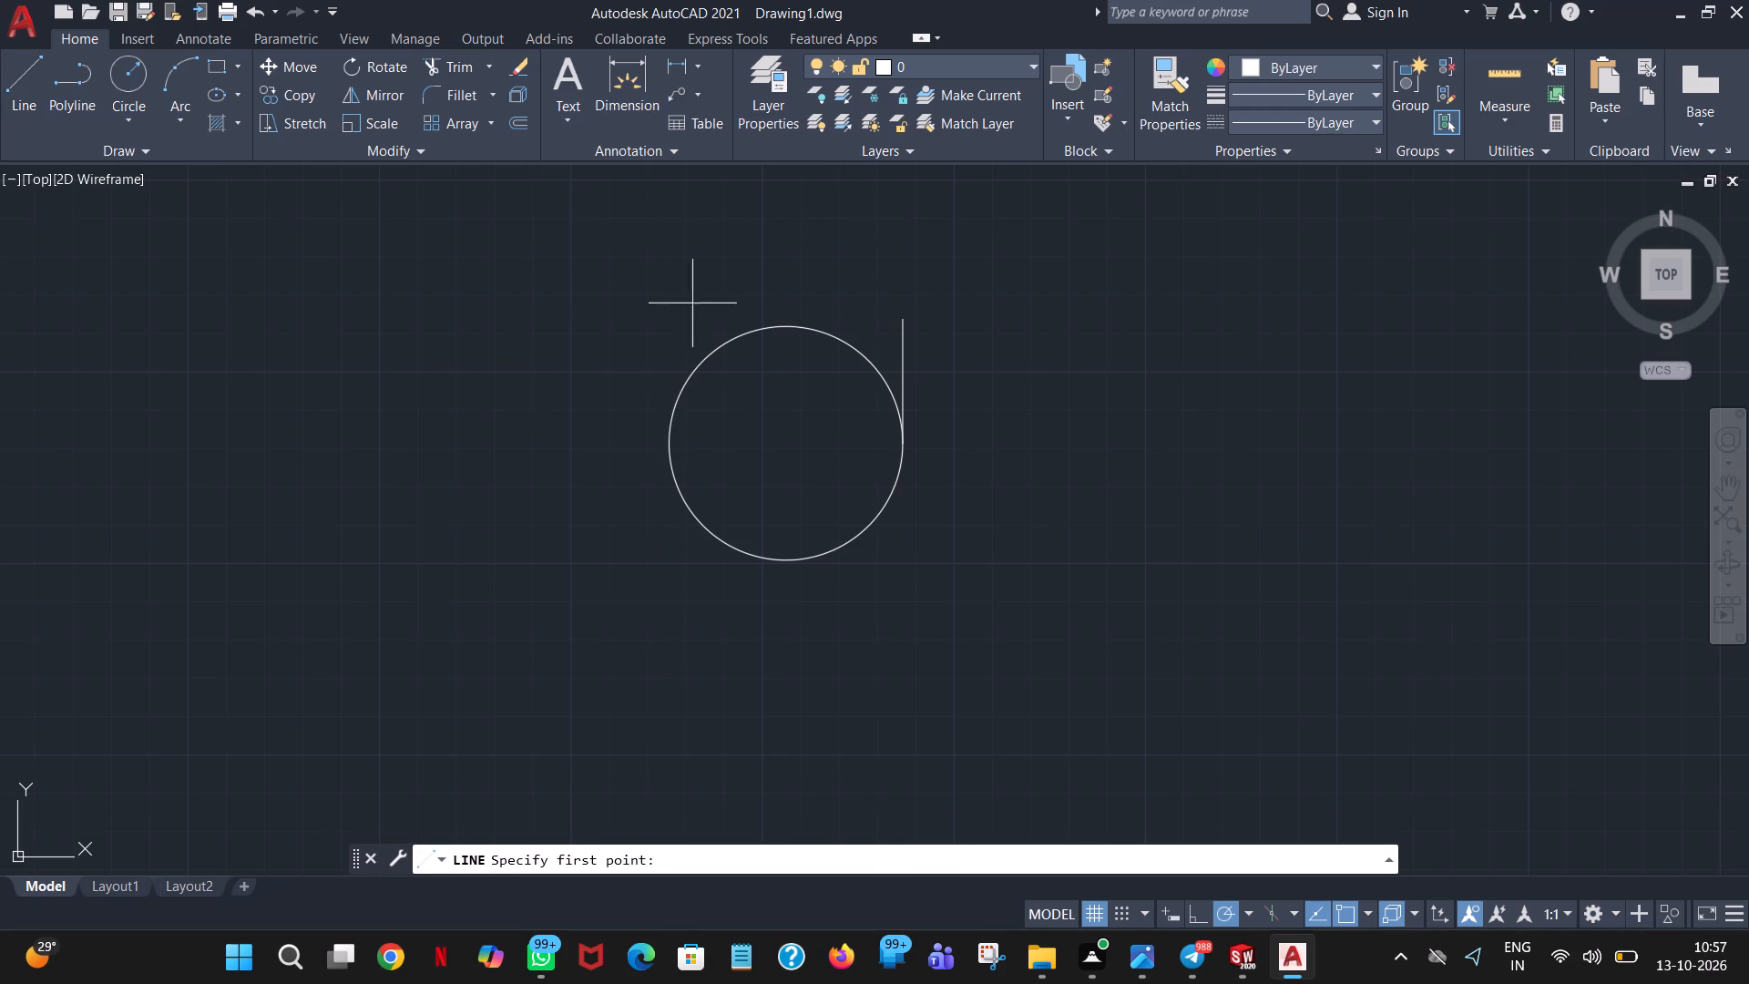
left_click(36, 78)
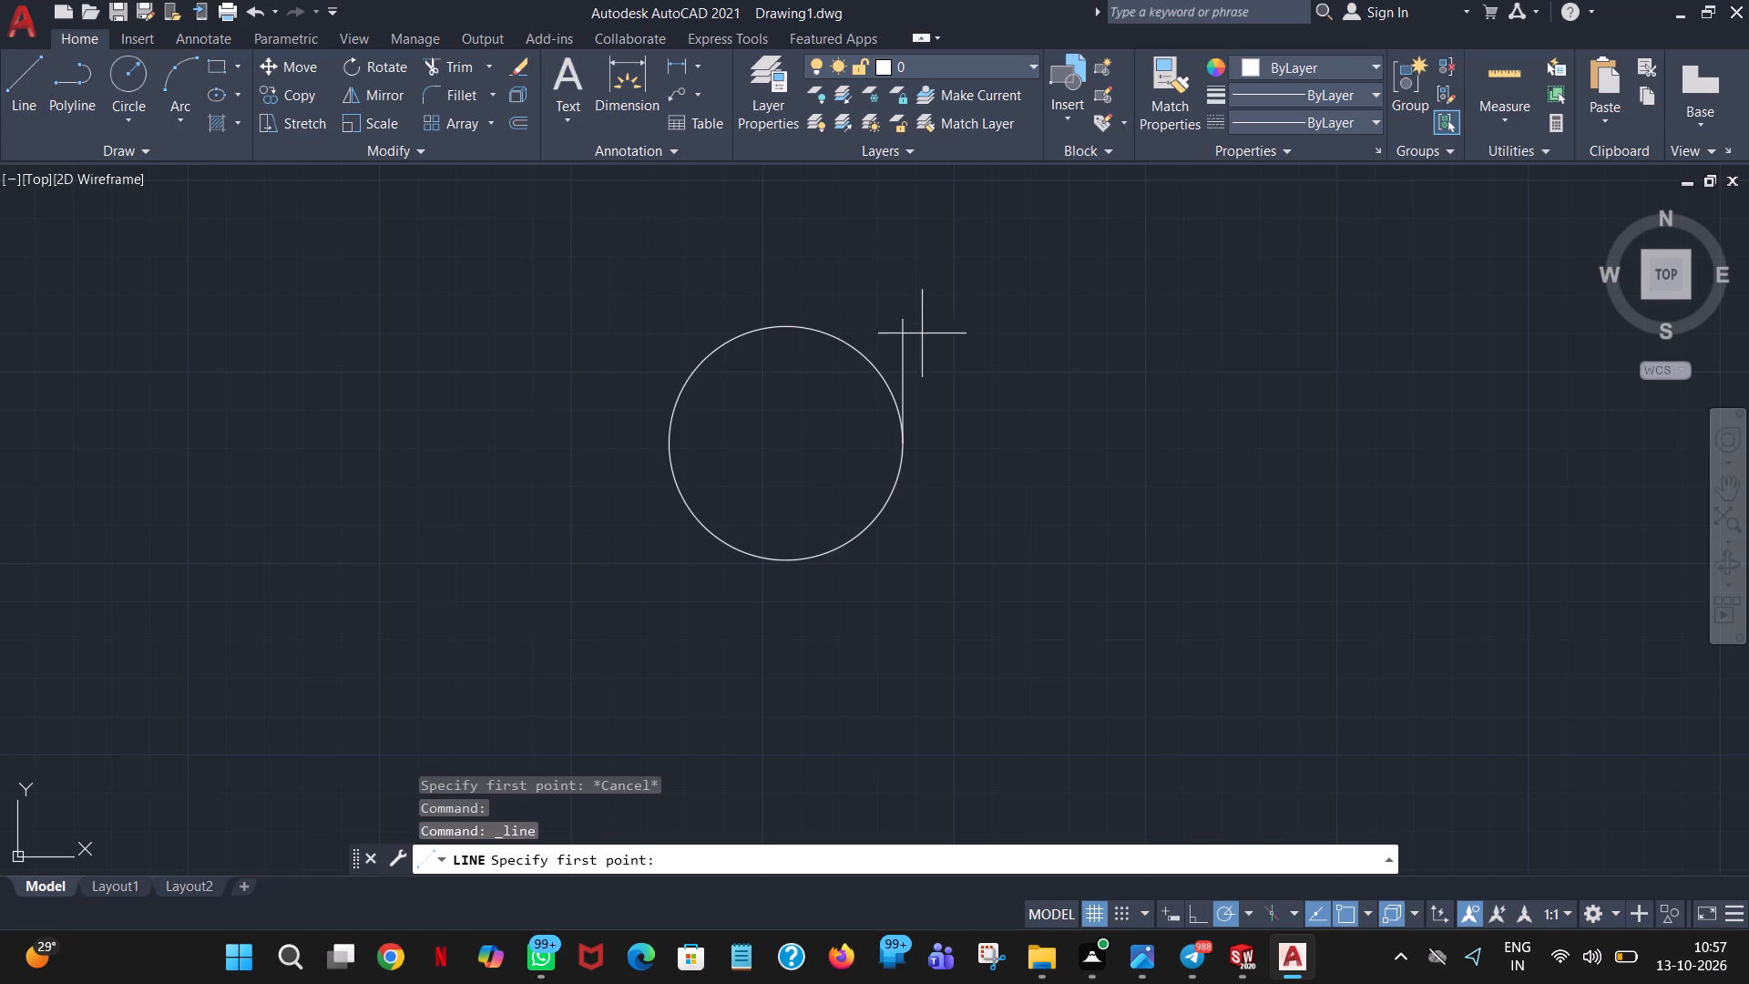
left_click(905, 313)
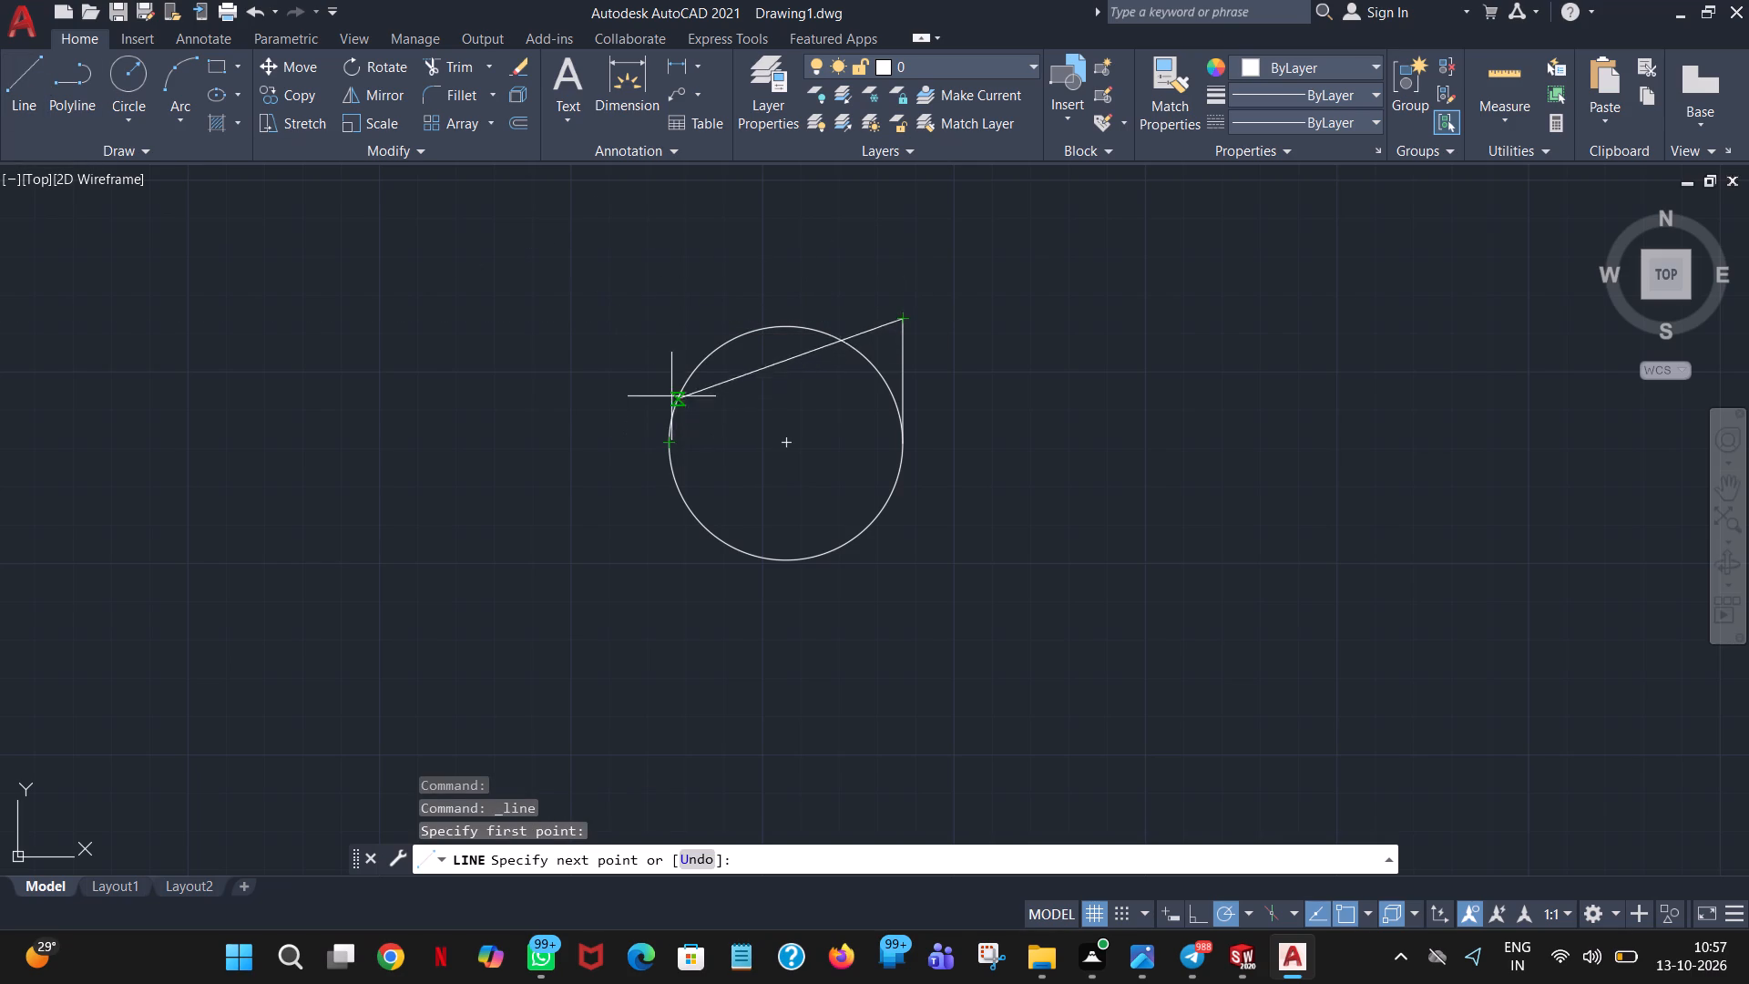
left_click(669, 316)
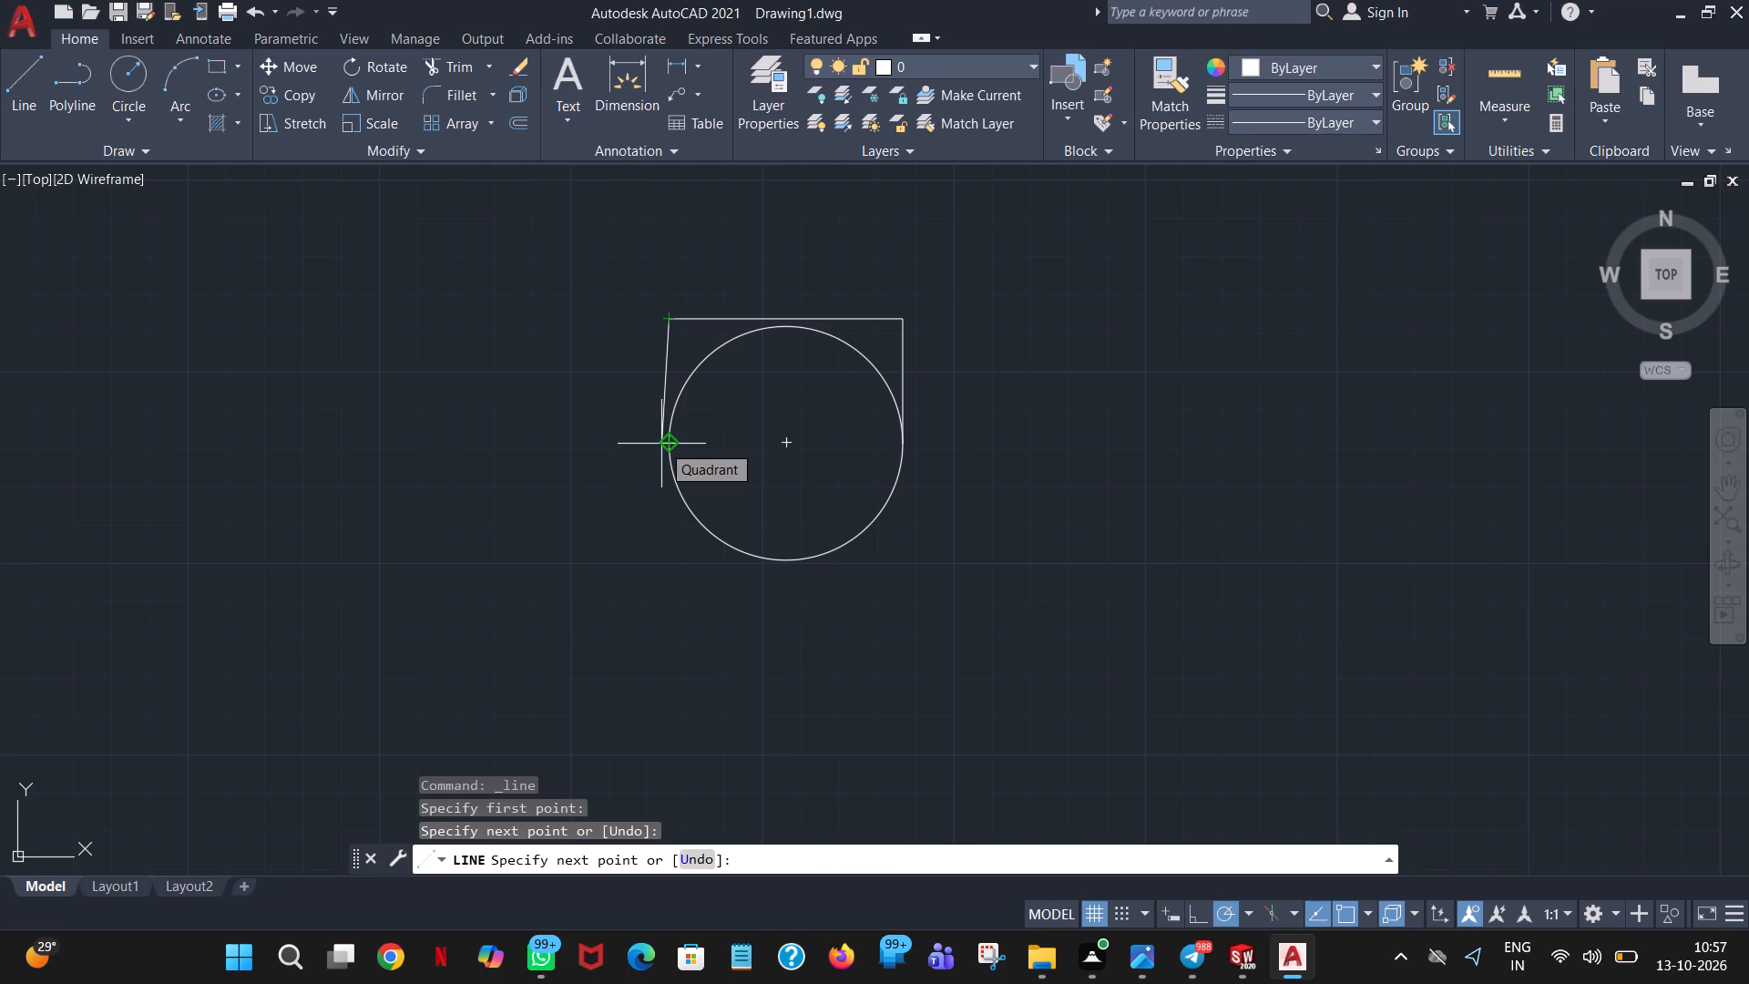
key("F5")
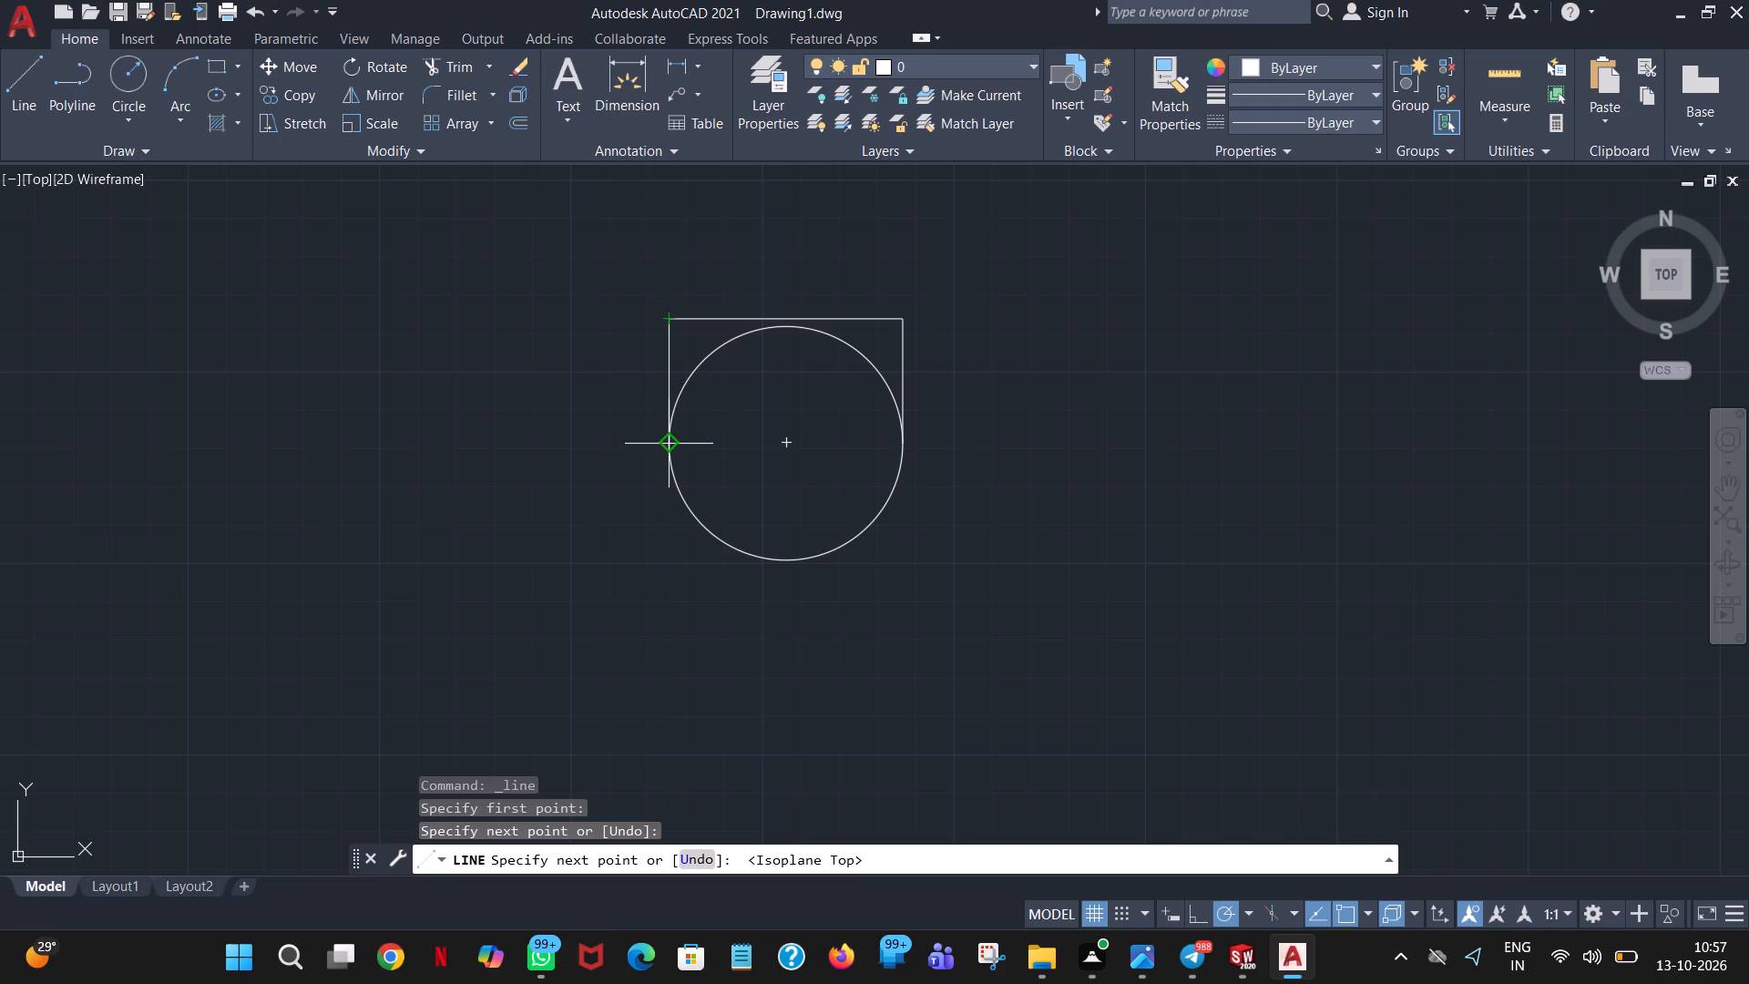
key("Escape")
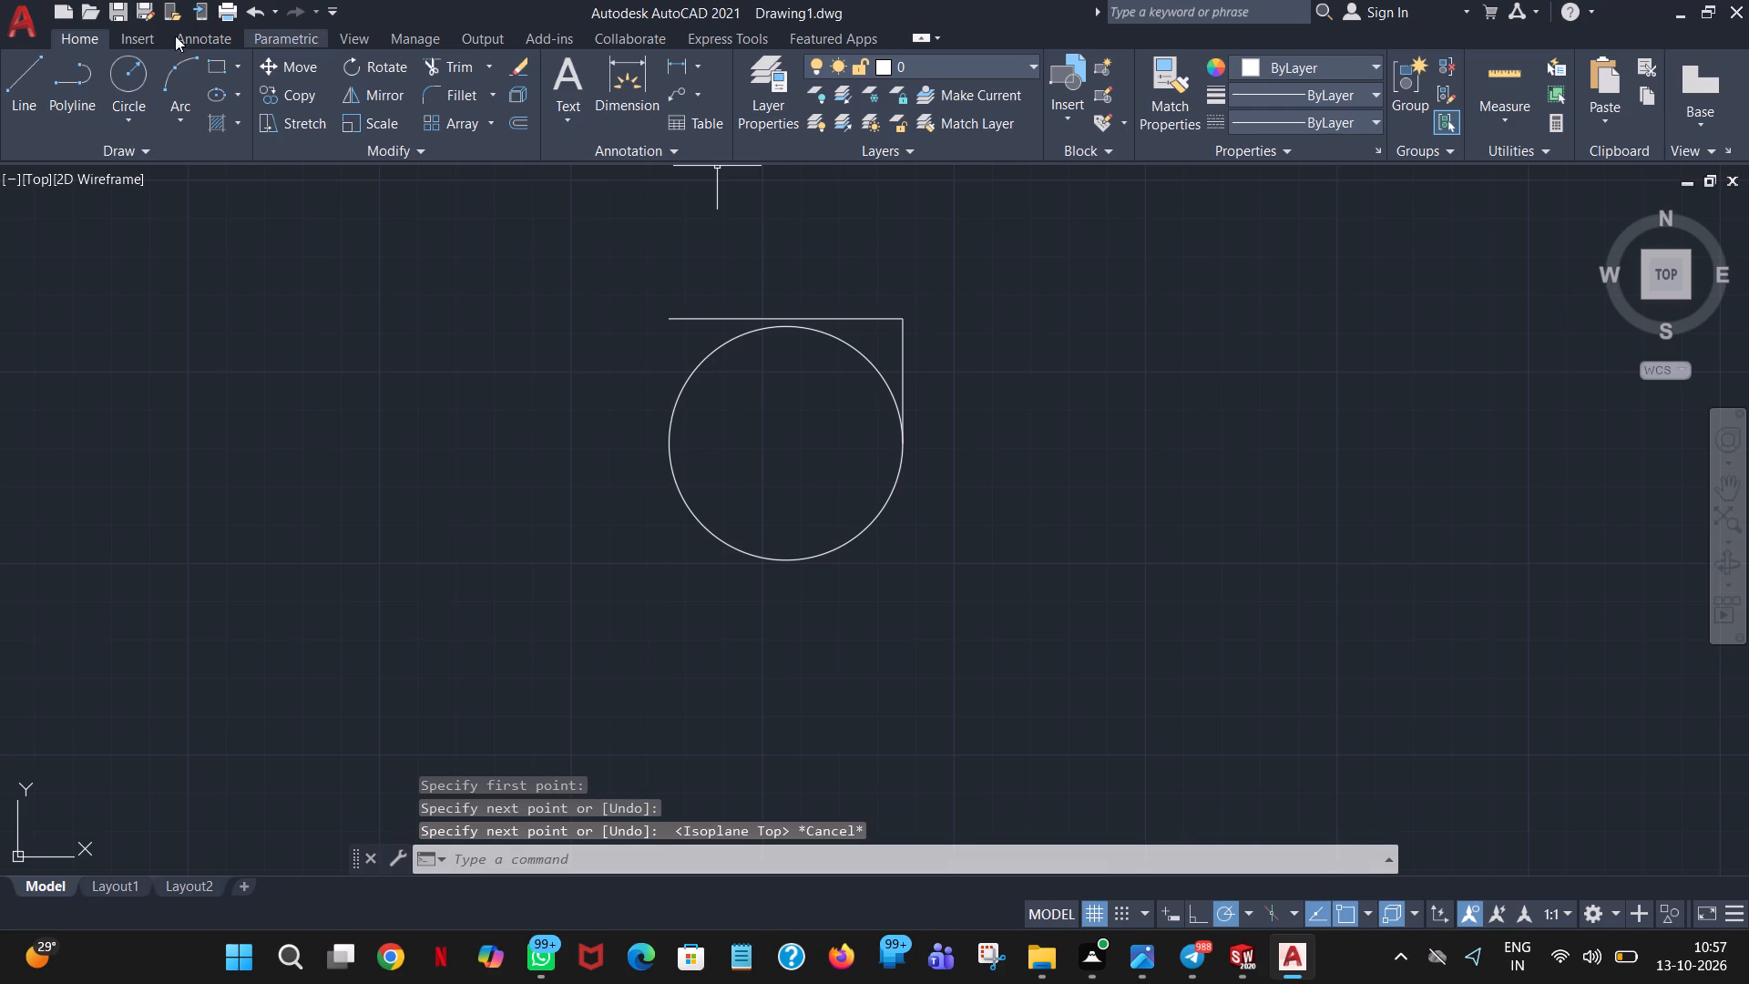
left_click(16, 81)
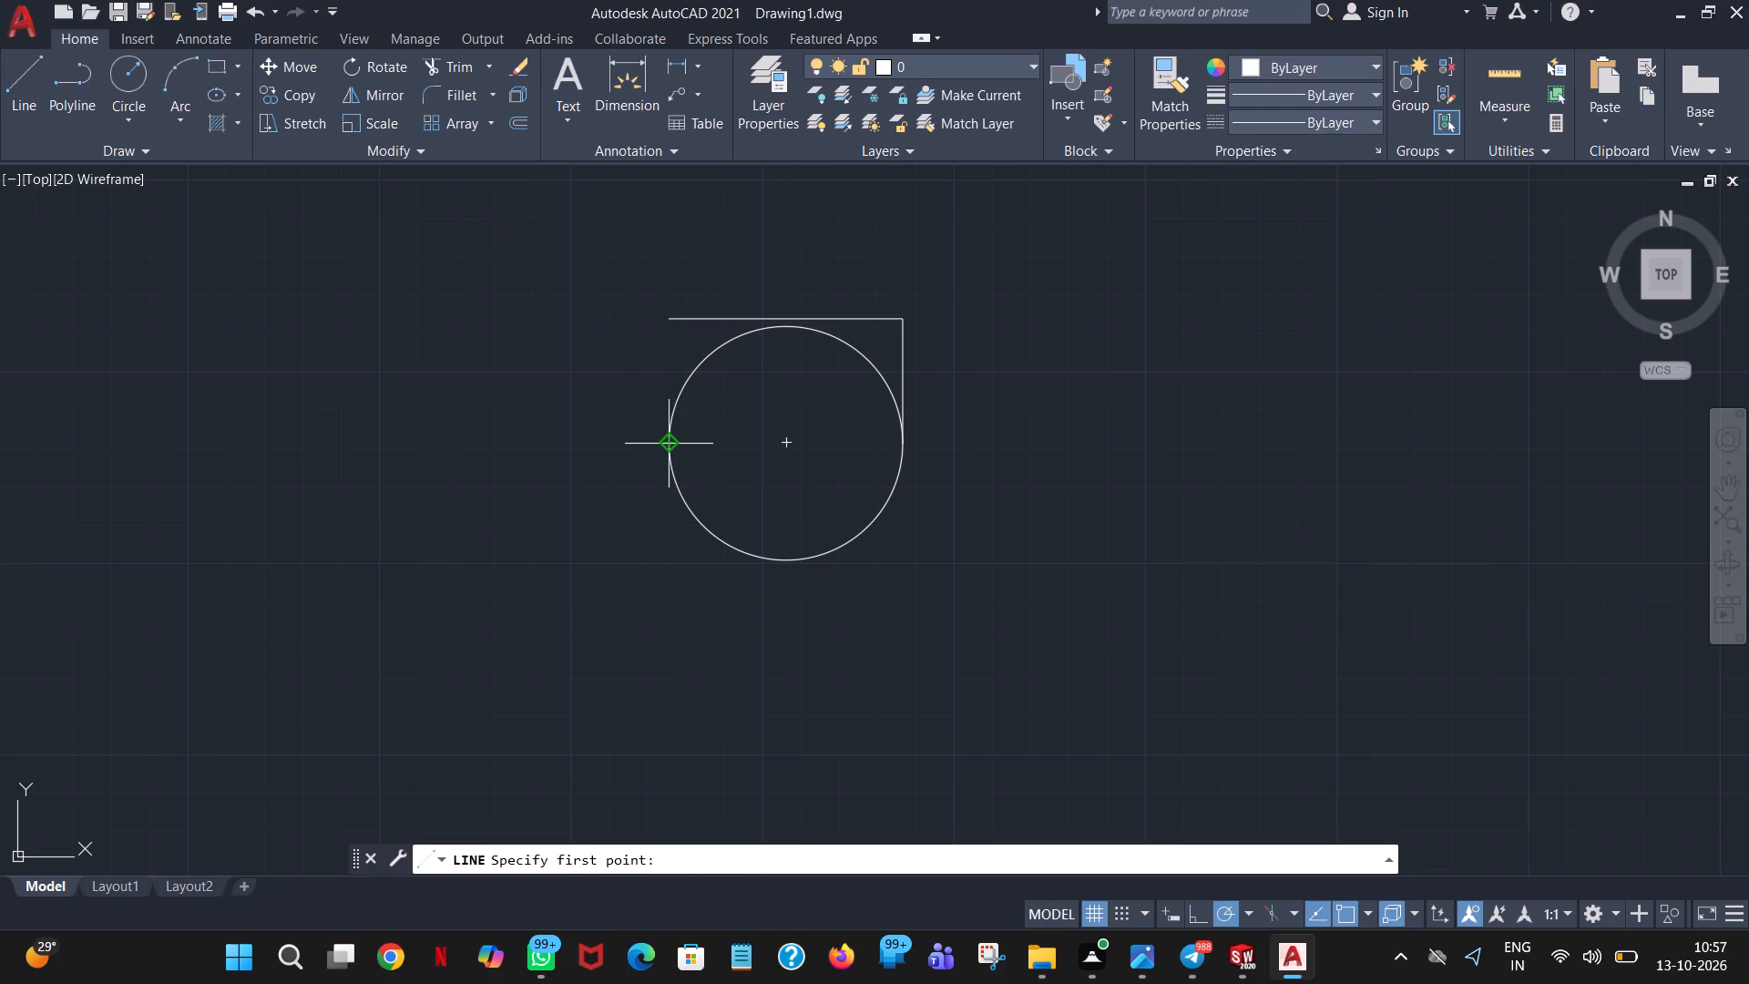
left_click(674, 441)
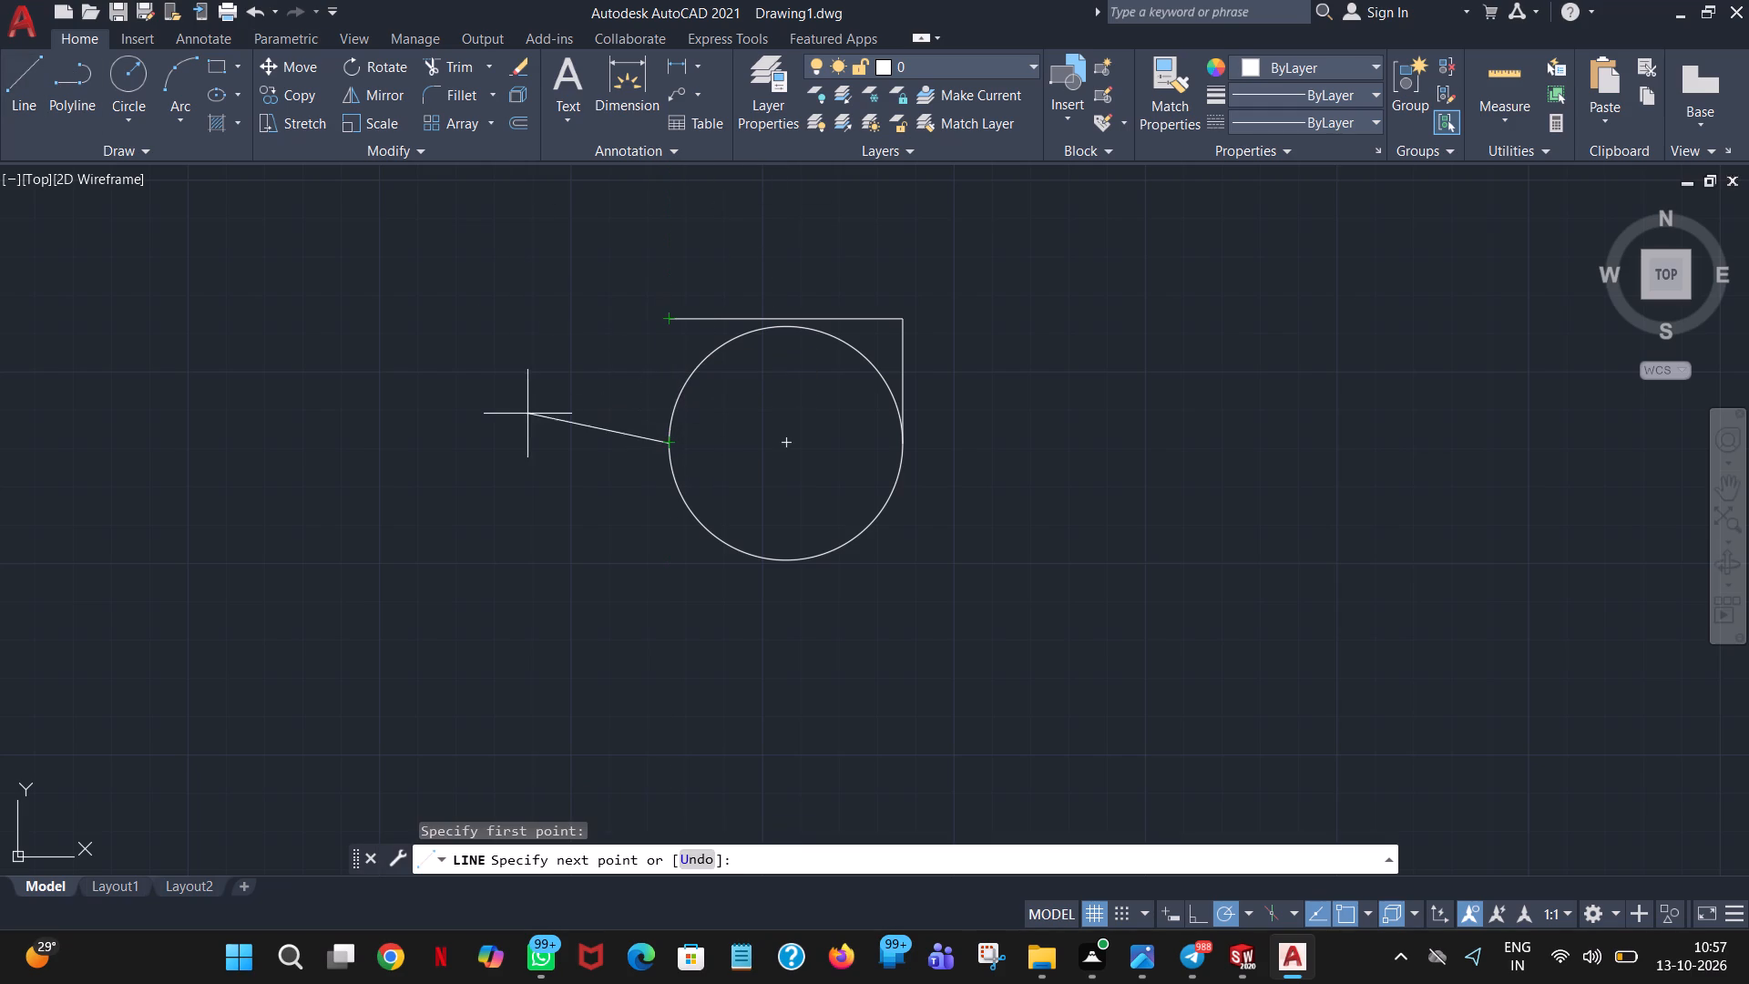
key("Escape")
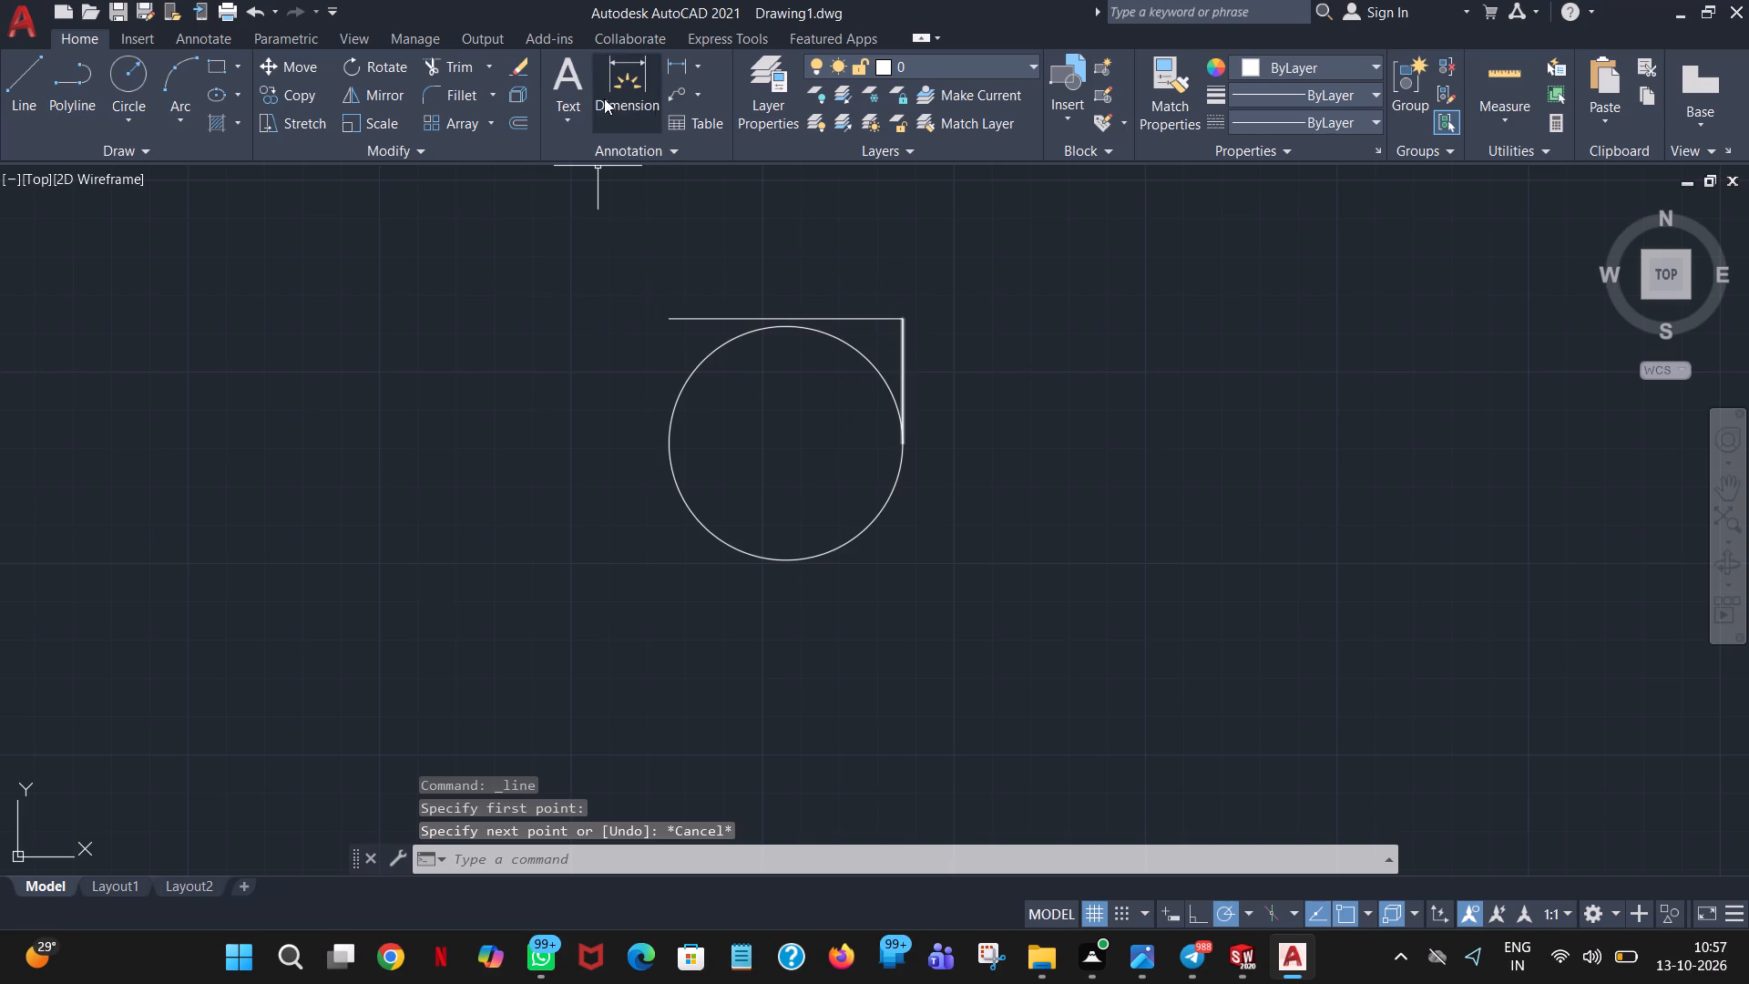
Remove the vertical line rising from the large circle's right quadrant with Trim.
left_click(451, 60)
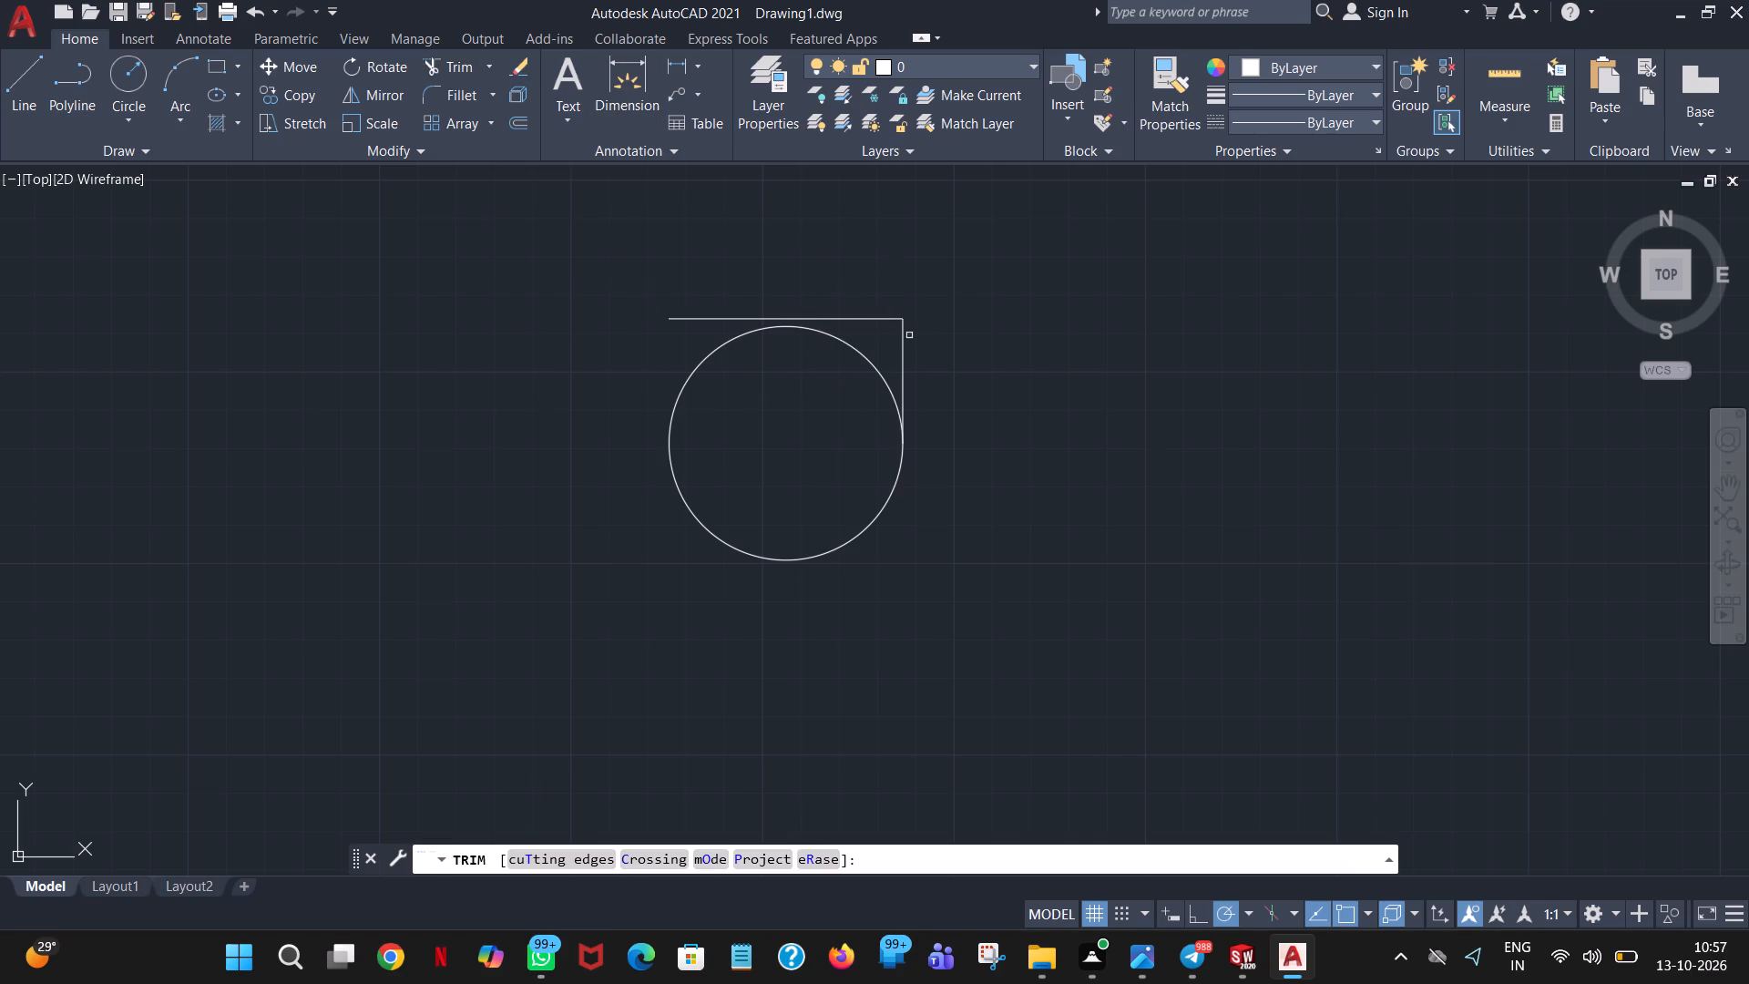
left_click(897, 364)
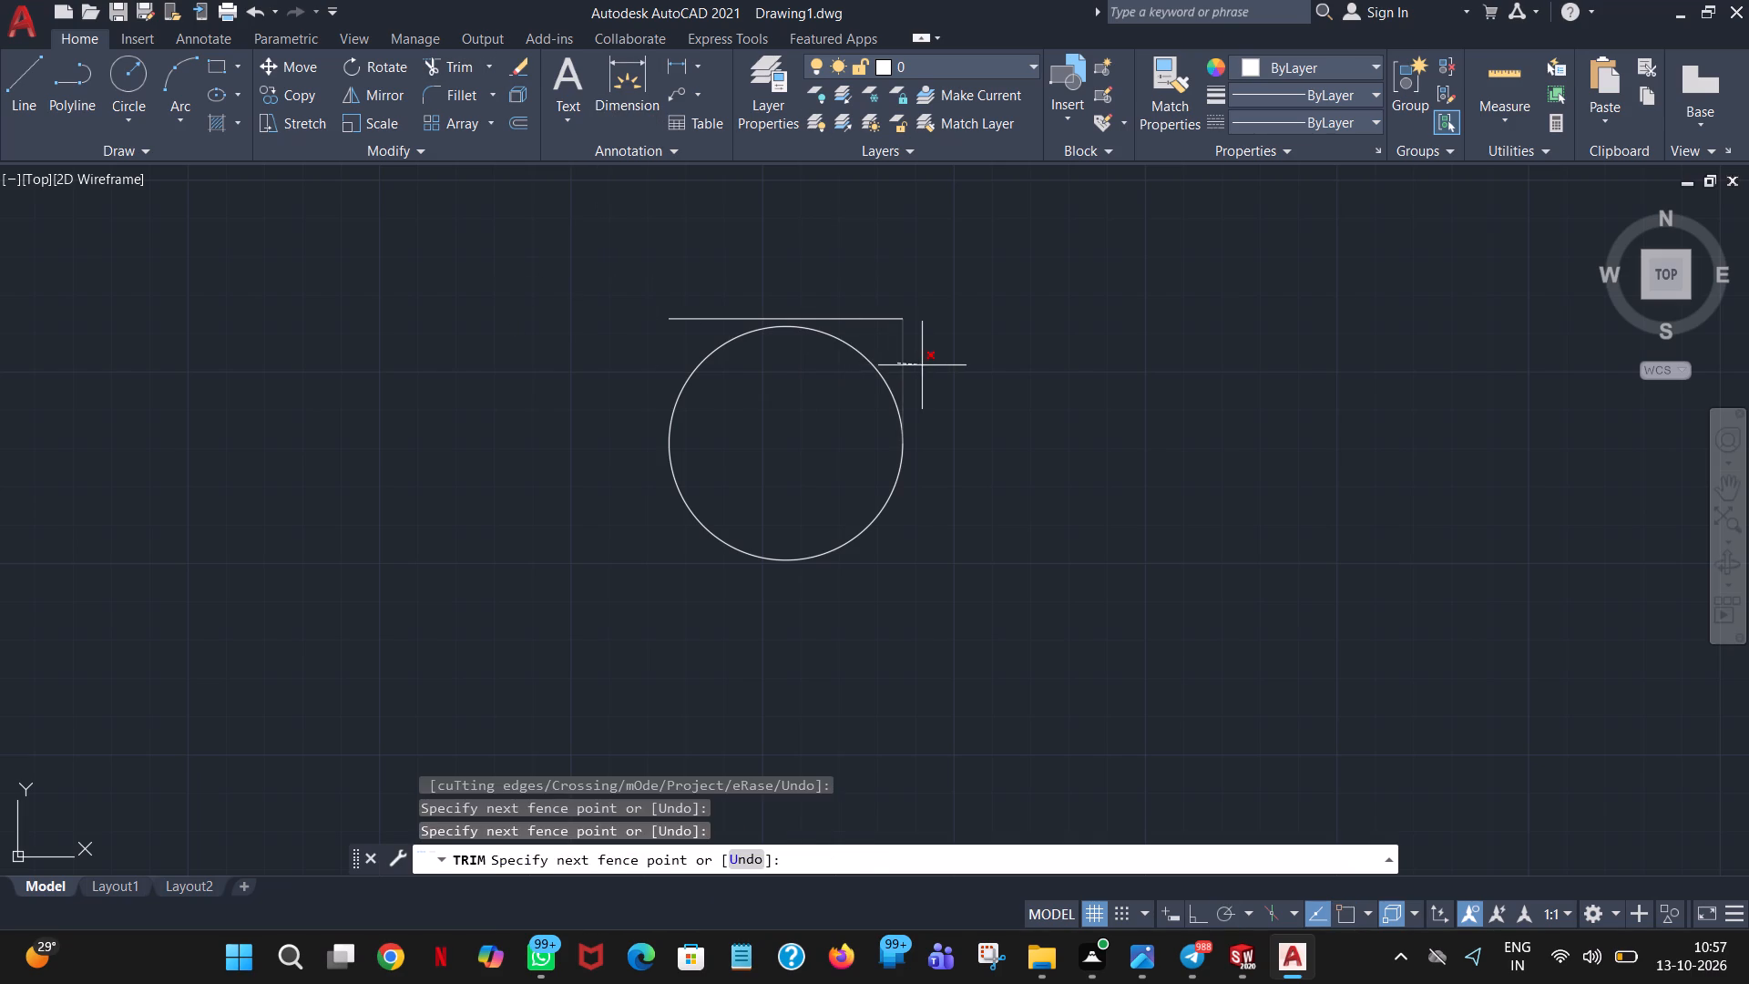
left_click(922, 365)
Draw a circle of diameter 10 centred on the right end of the horizontal line above the large circle.
left_click(141, 77)
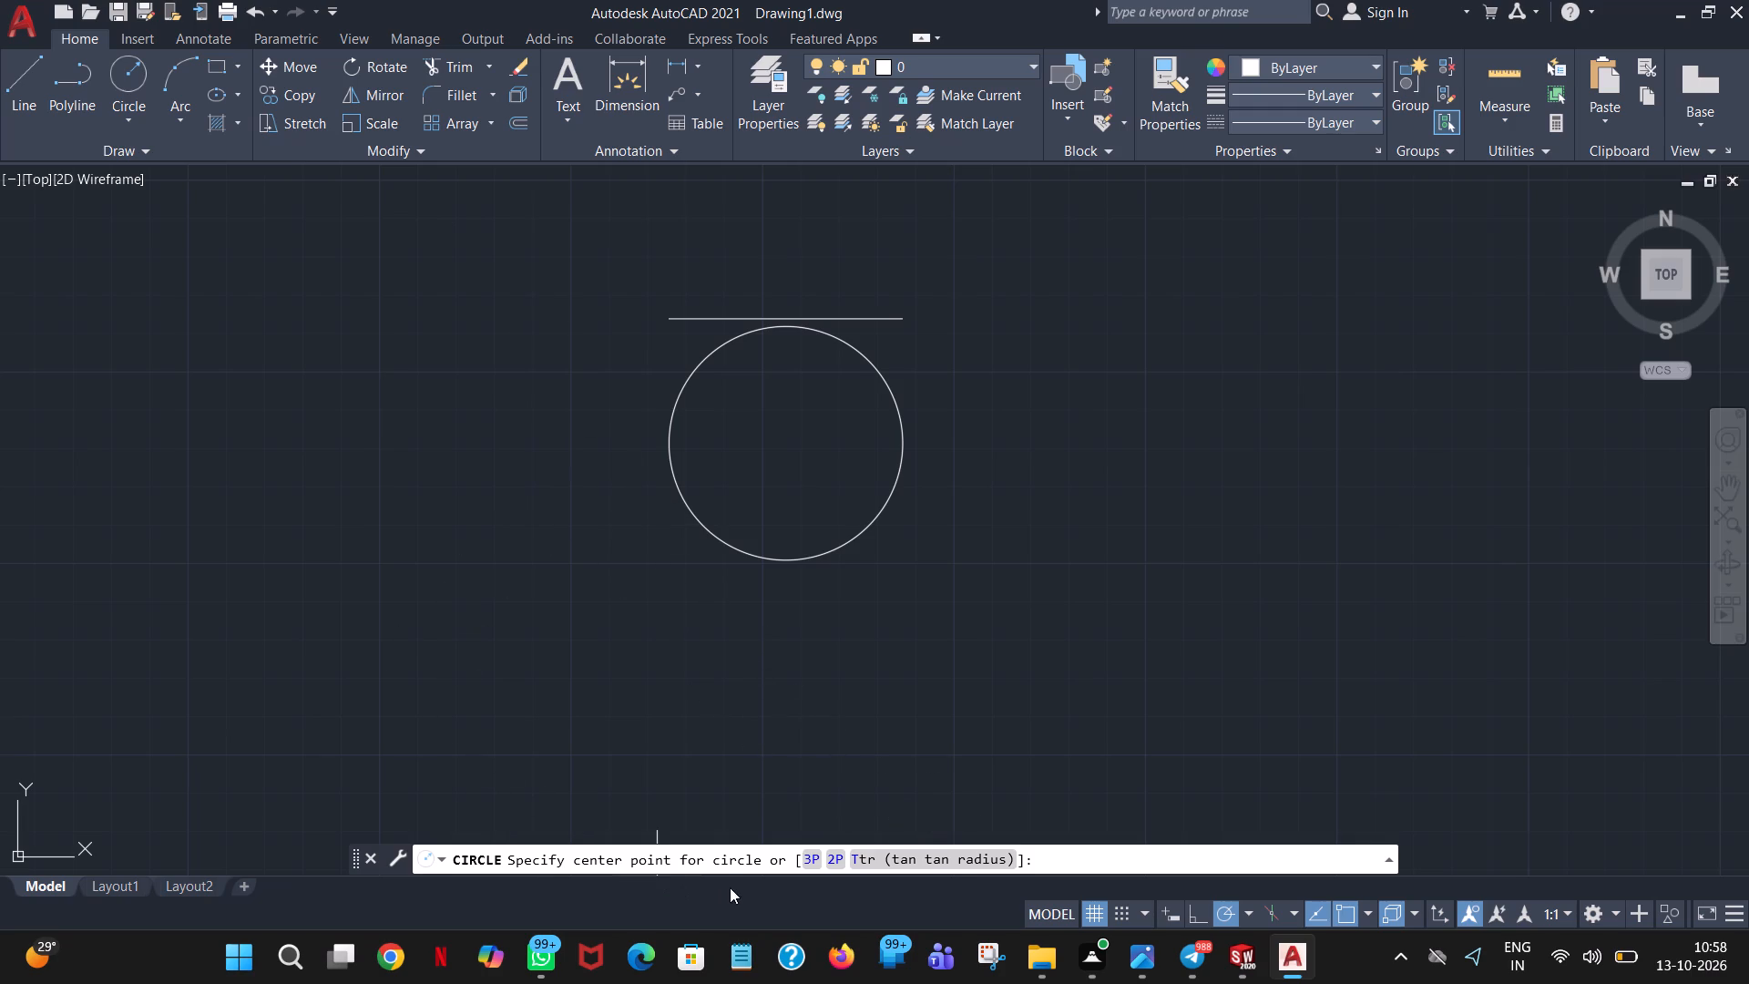
left_click(131, 80)
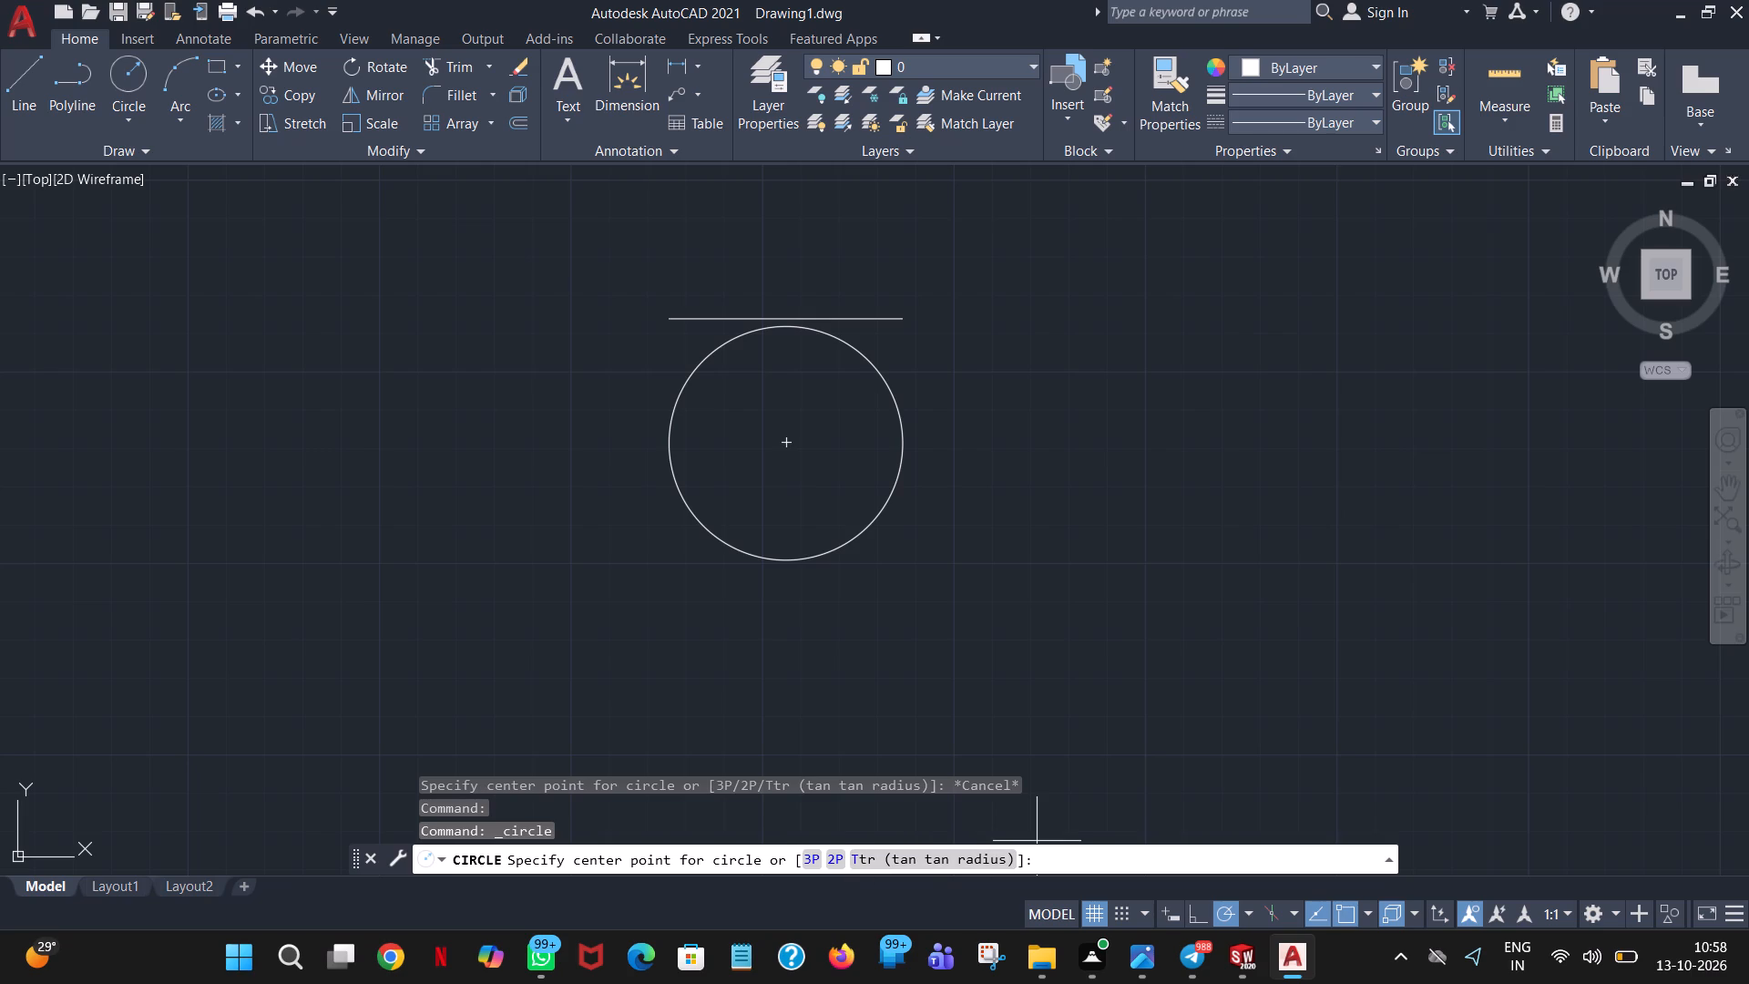
left_click(139, 122)
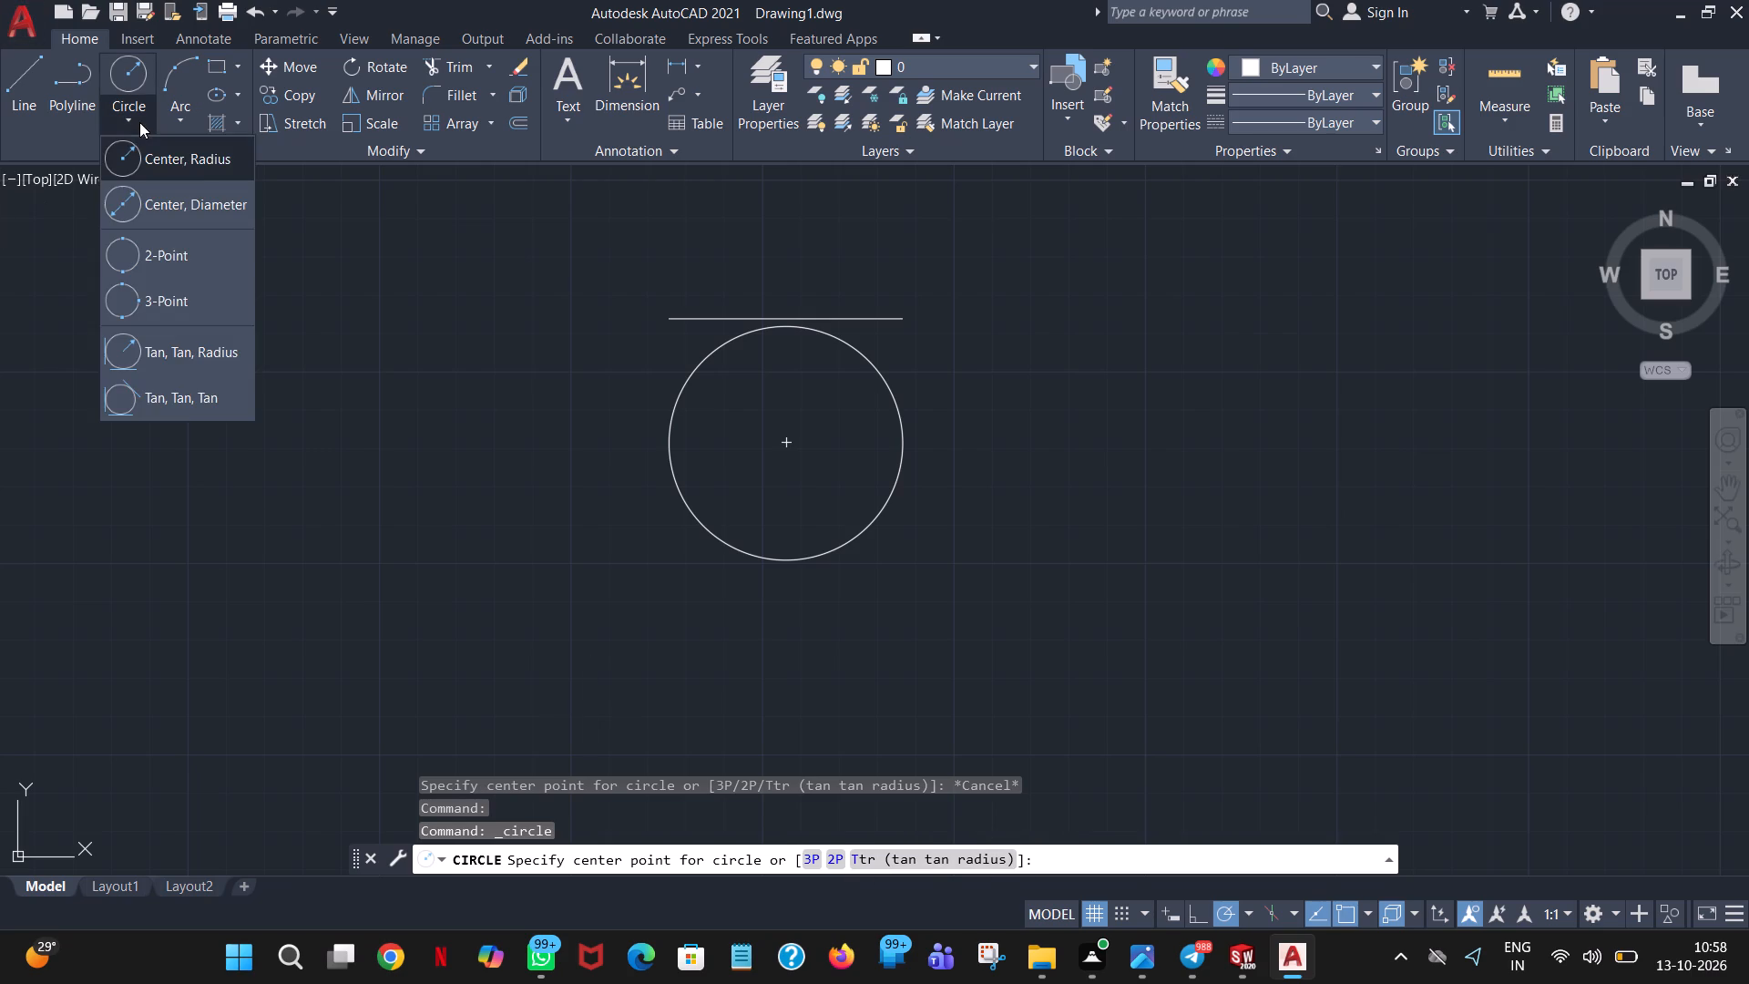
left_click(184, 200)
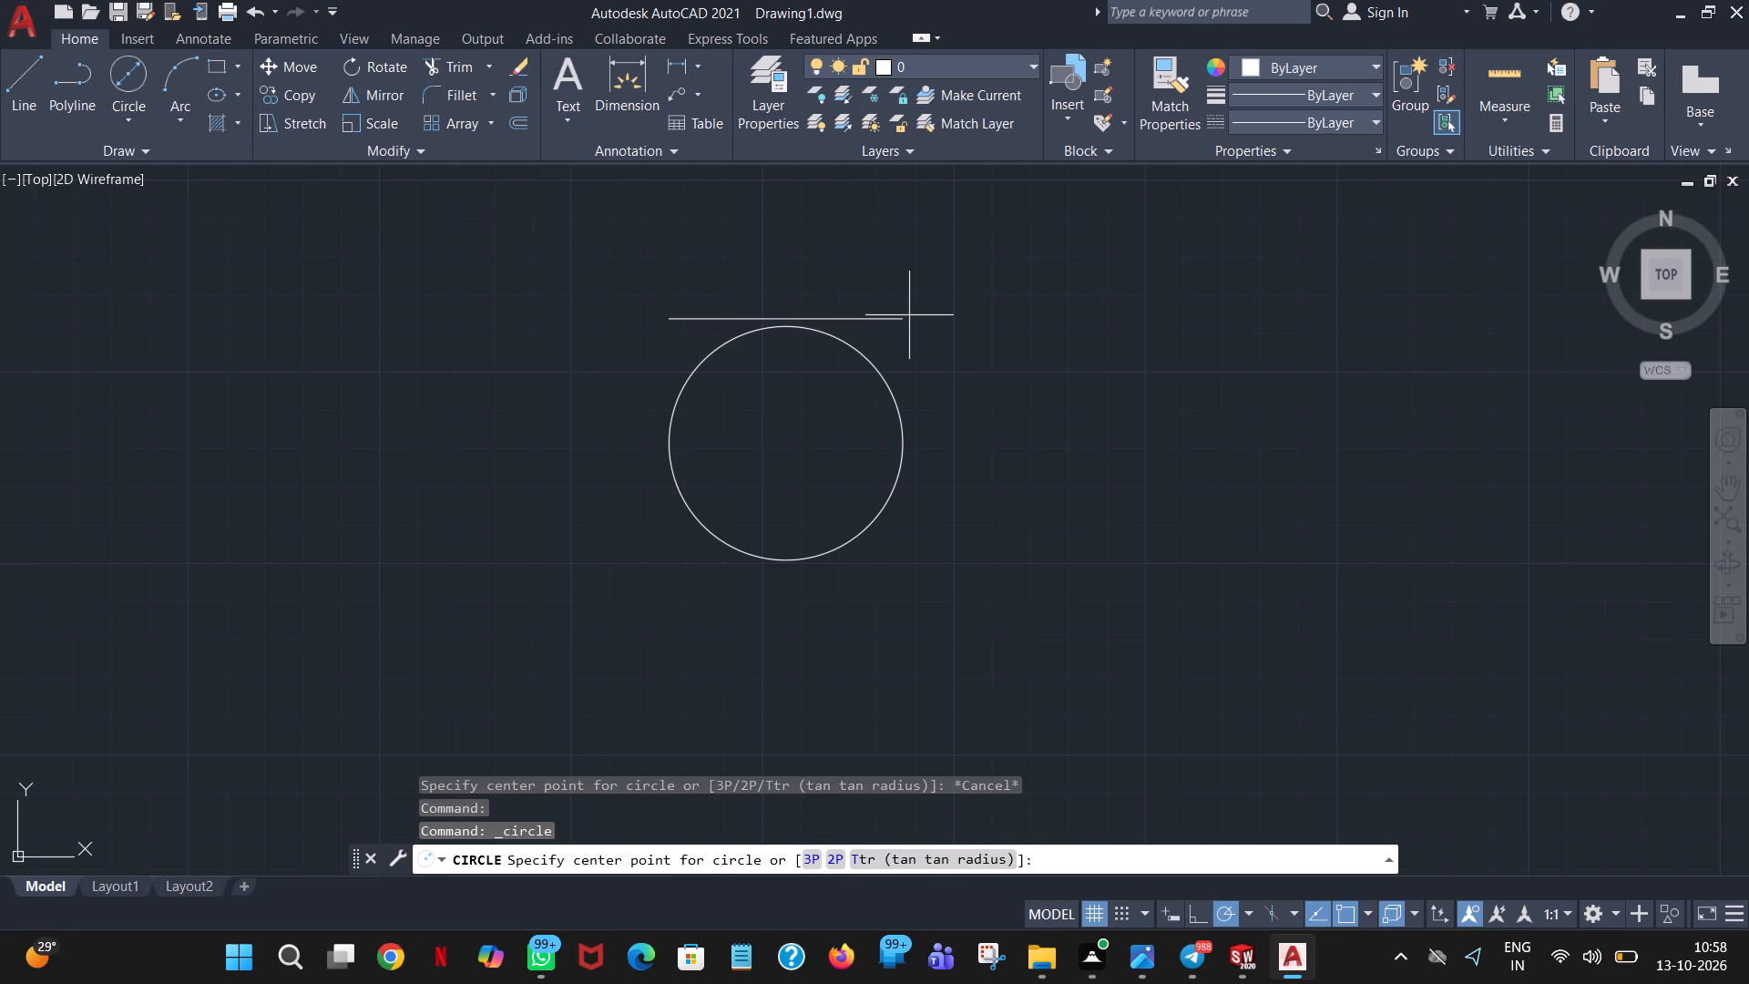
left_click(897, 323)
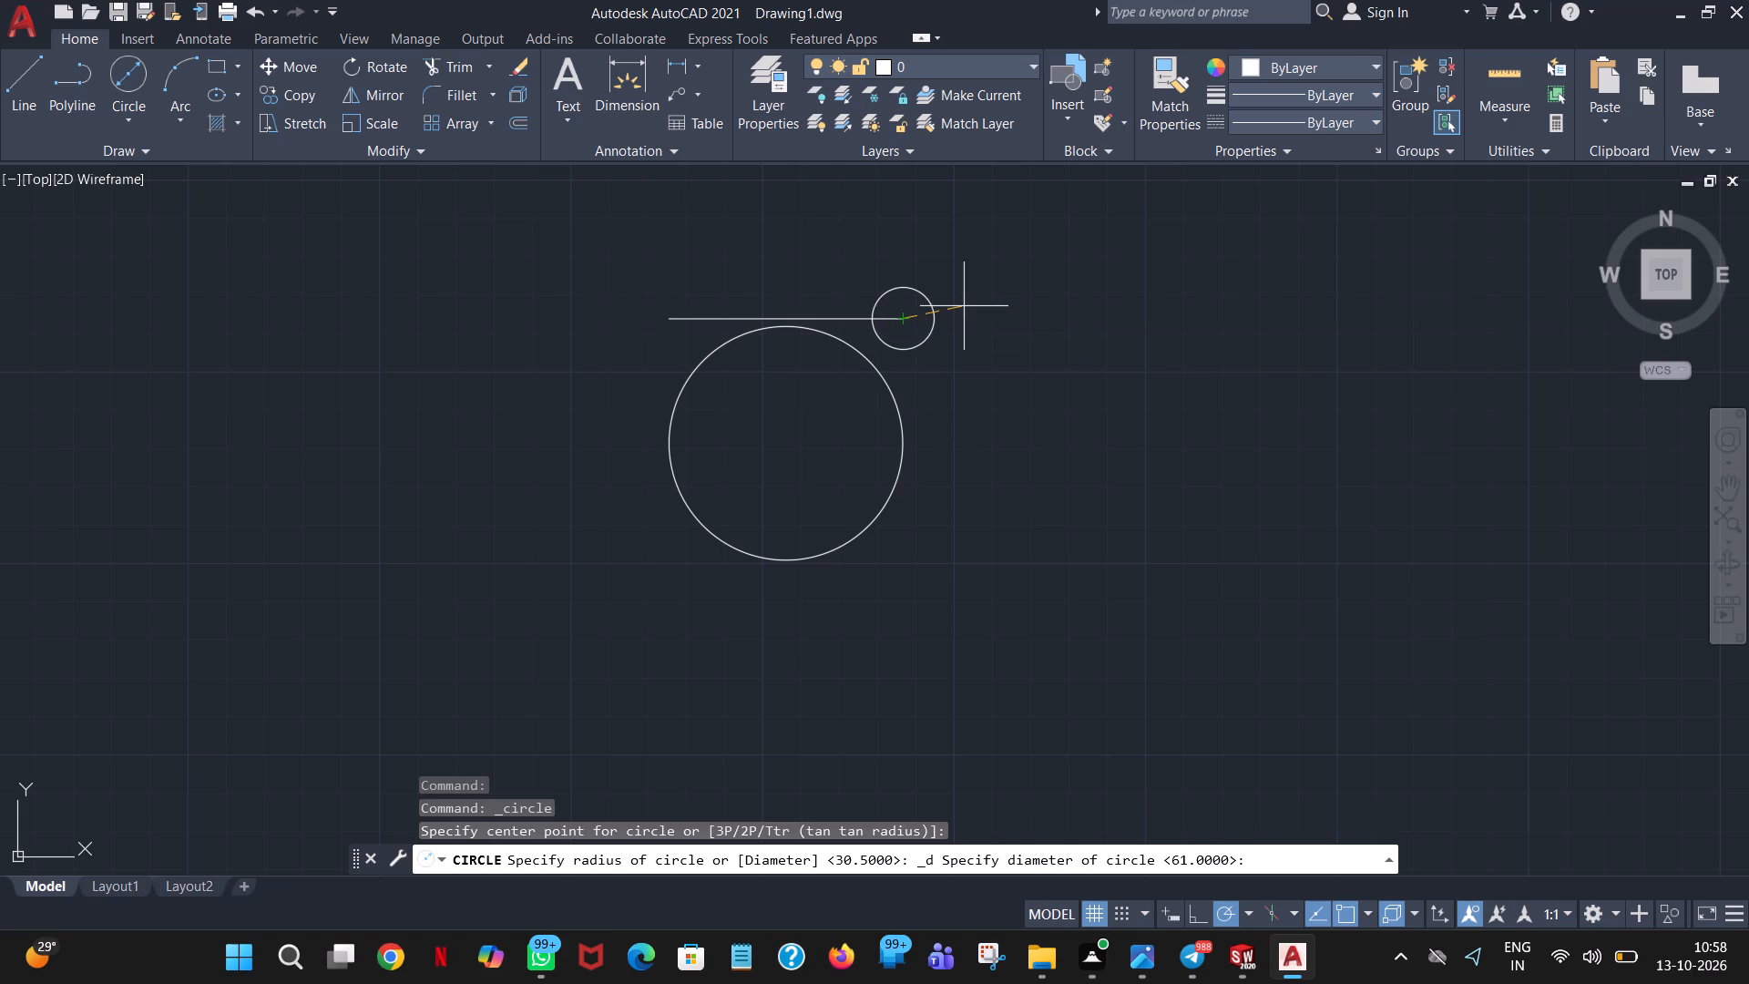
type("10")
key("Return")
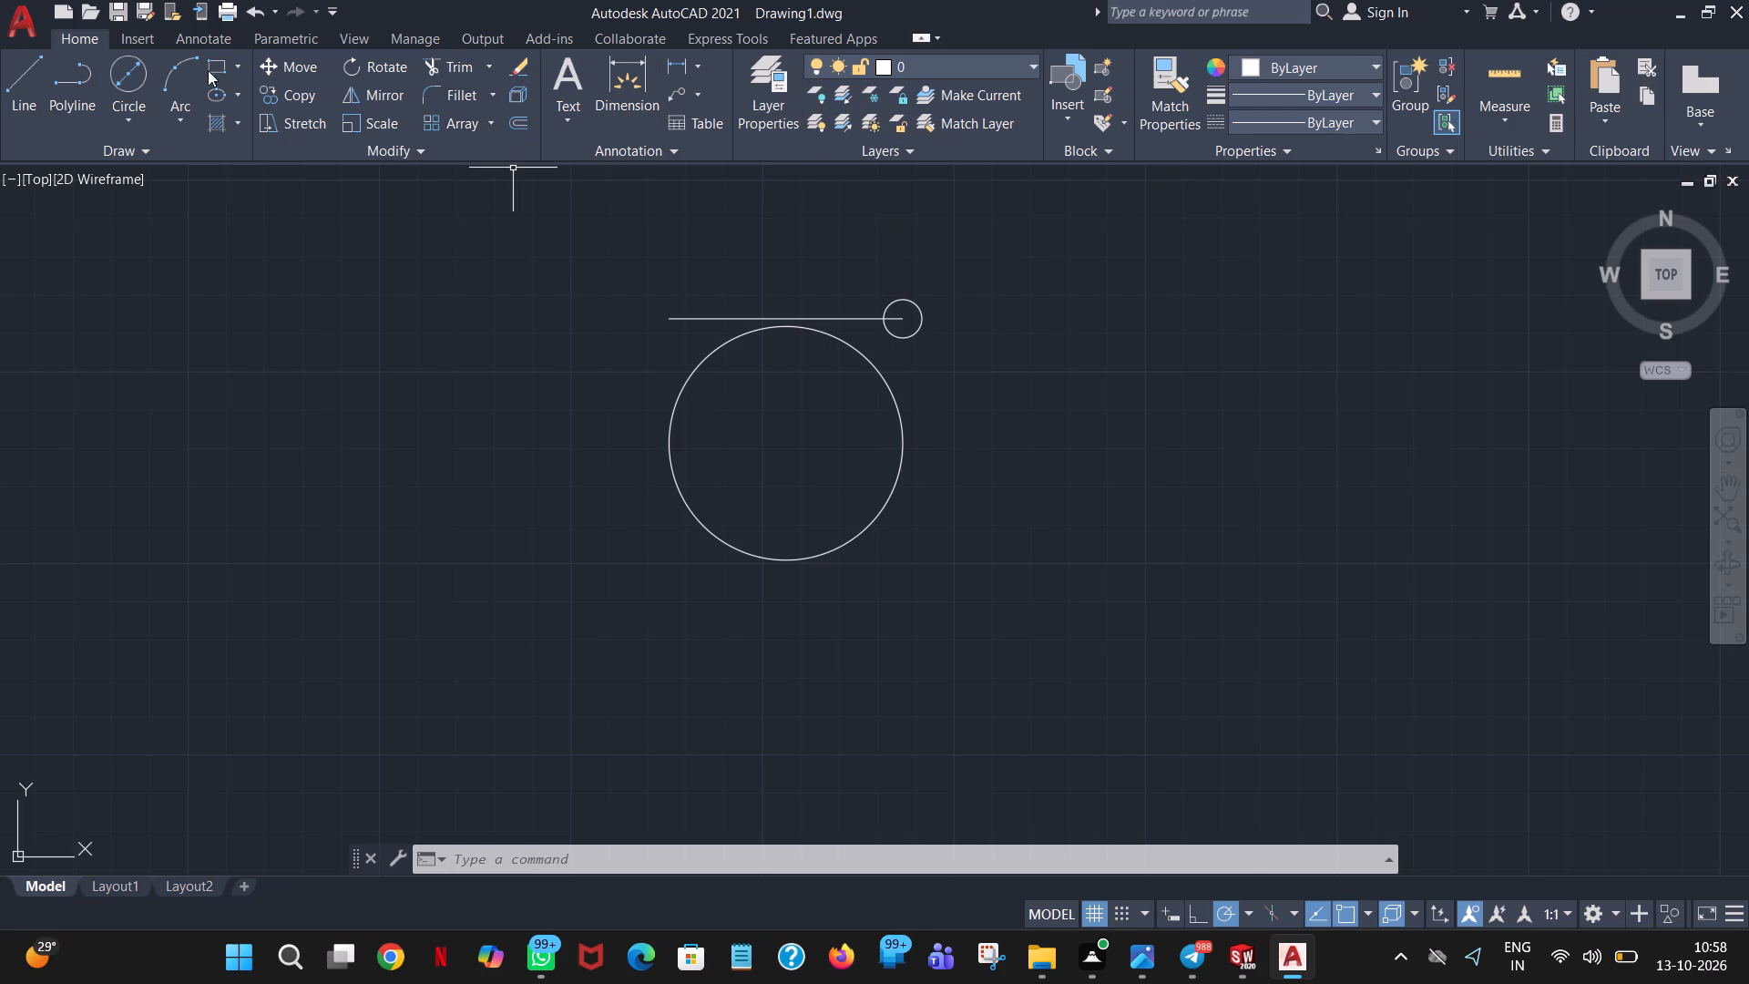
Copy the small circle from its centre to the left end of the horizontal line.
left_click(264, 89)
left_click(919, 306)
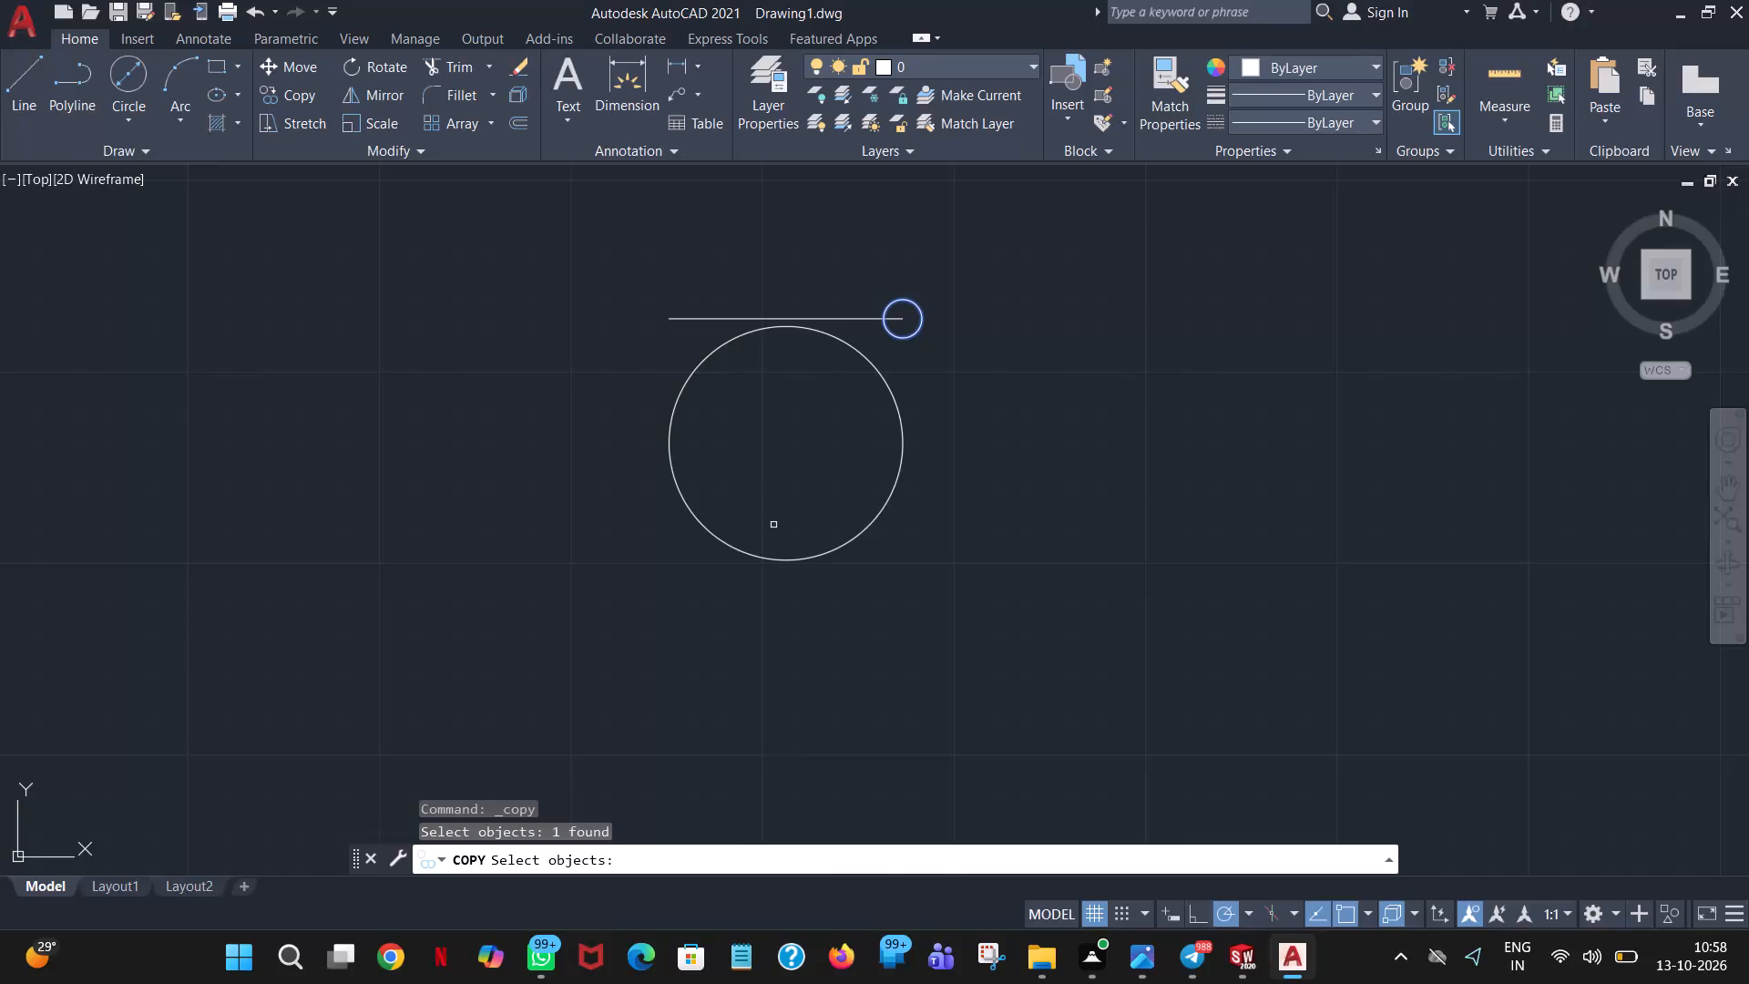
key("Return")
left_click(900, 313)
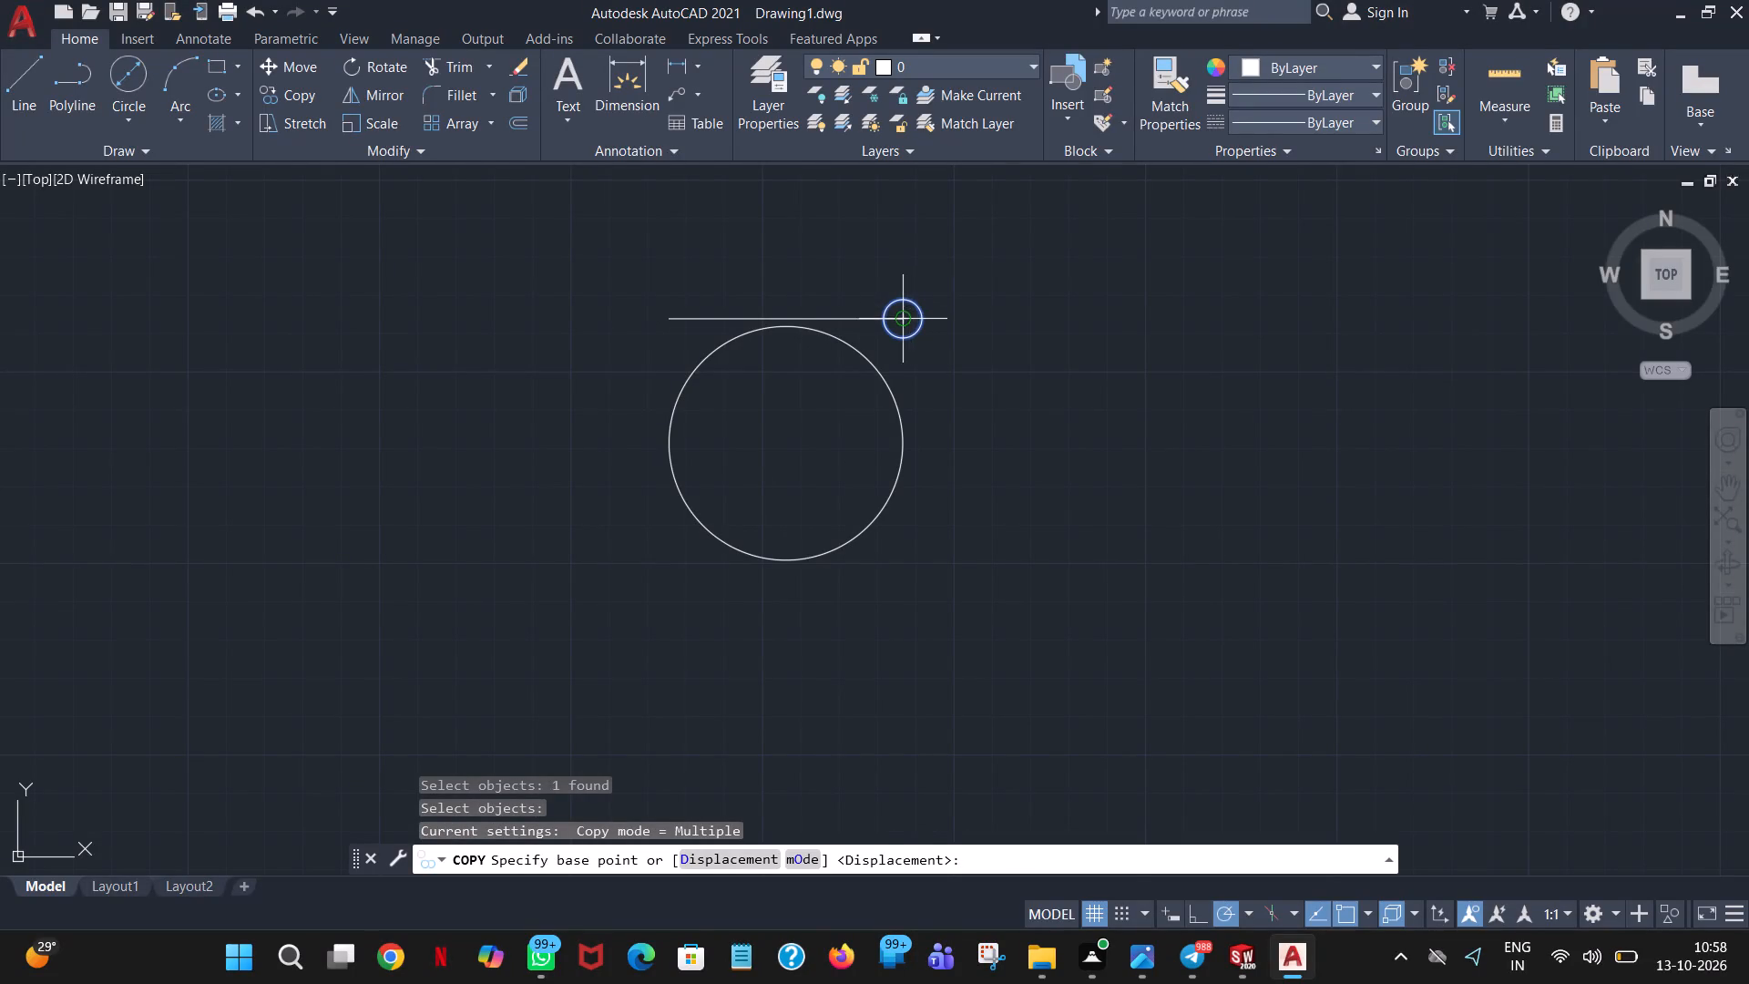
left_click(670, 320)
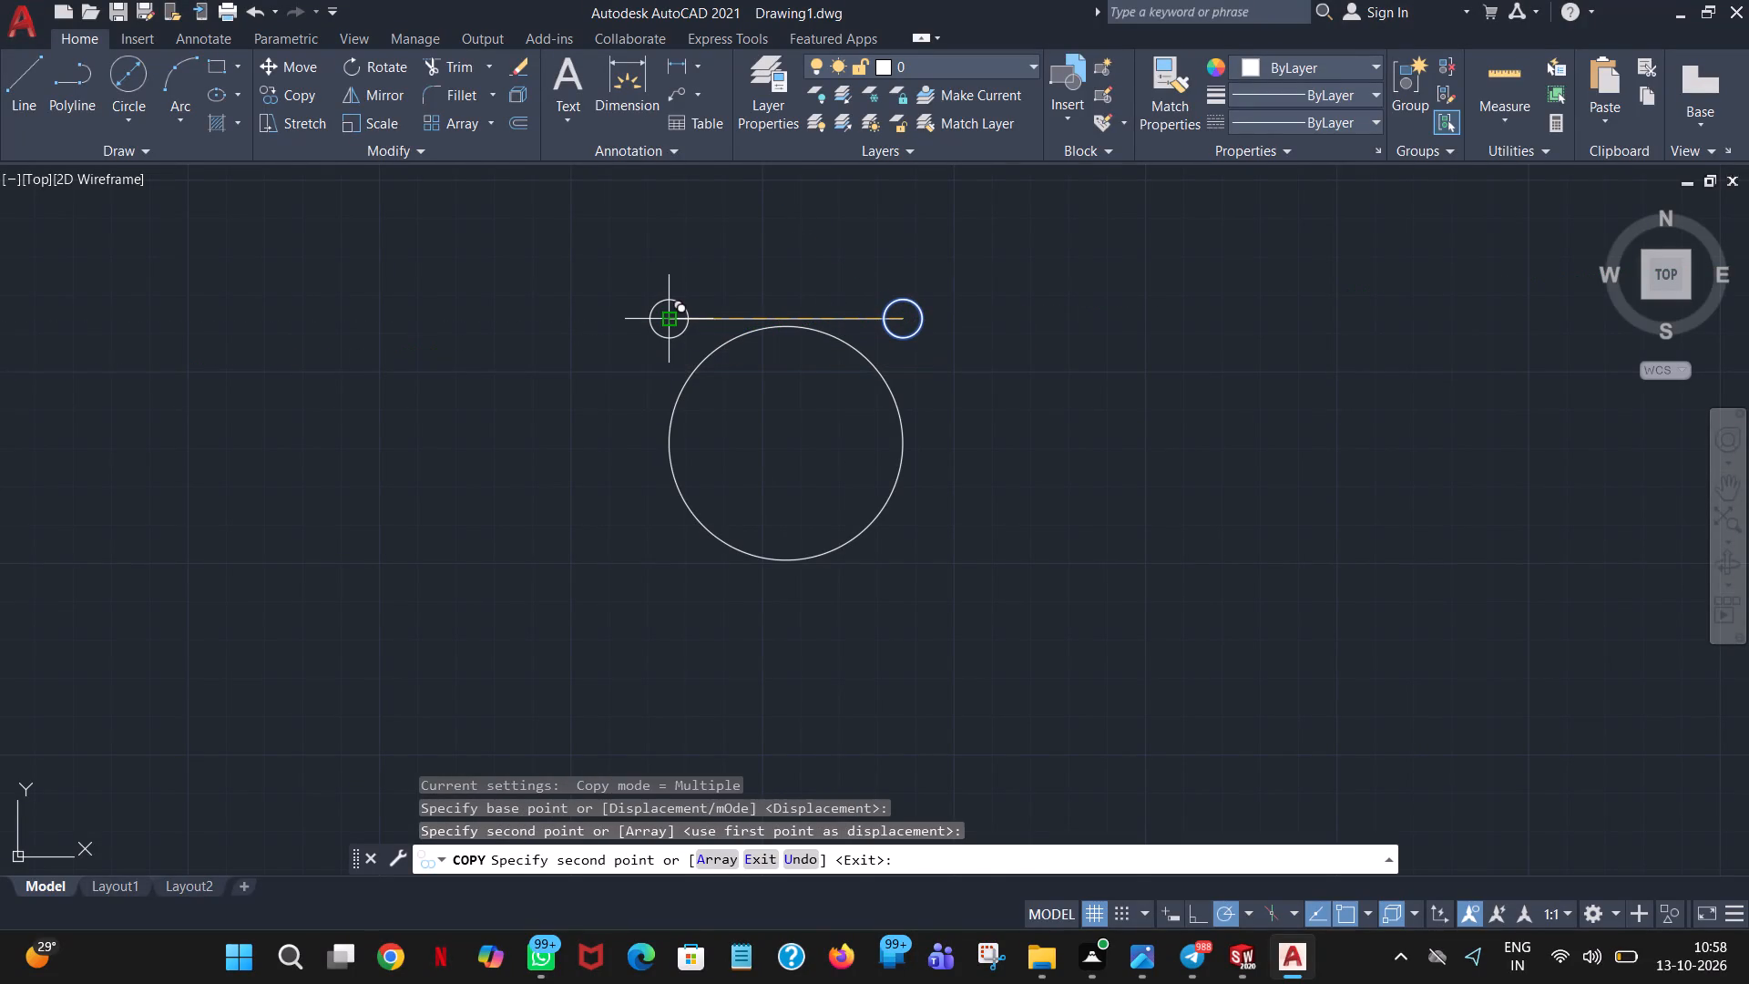
key("Escape")
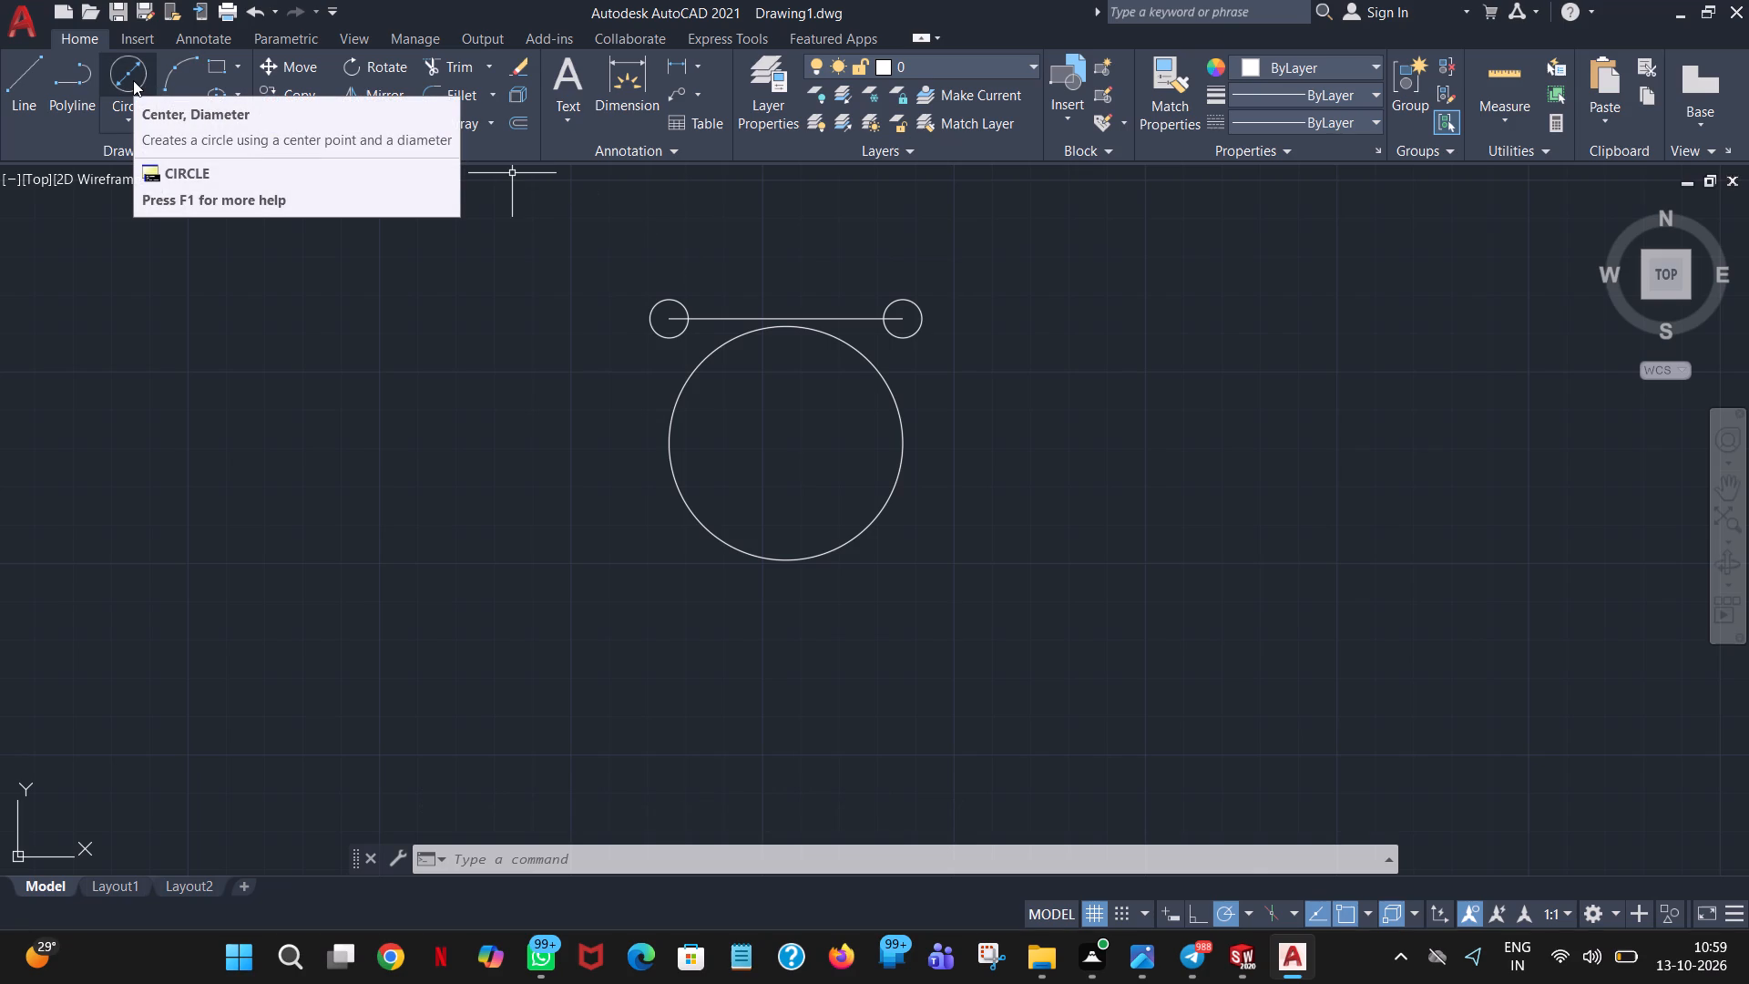
Draw a horizontal line across the large circle from its left quadrant to its right quadrant.
left_click(19, 80)
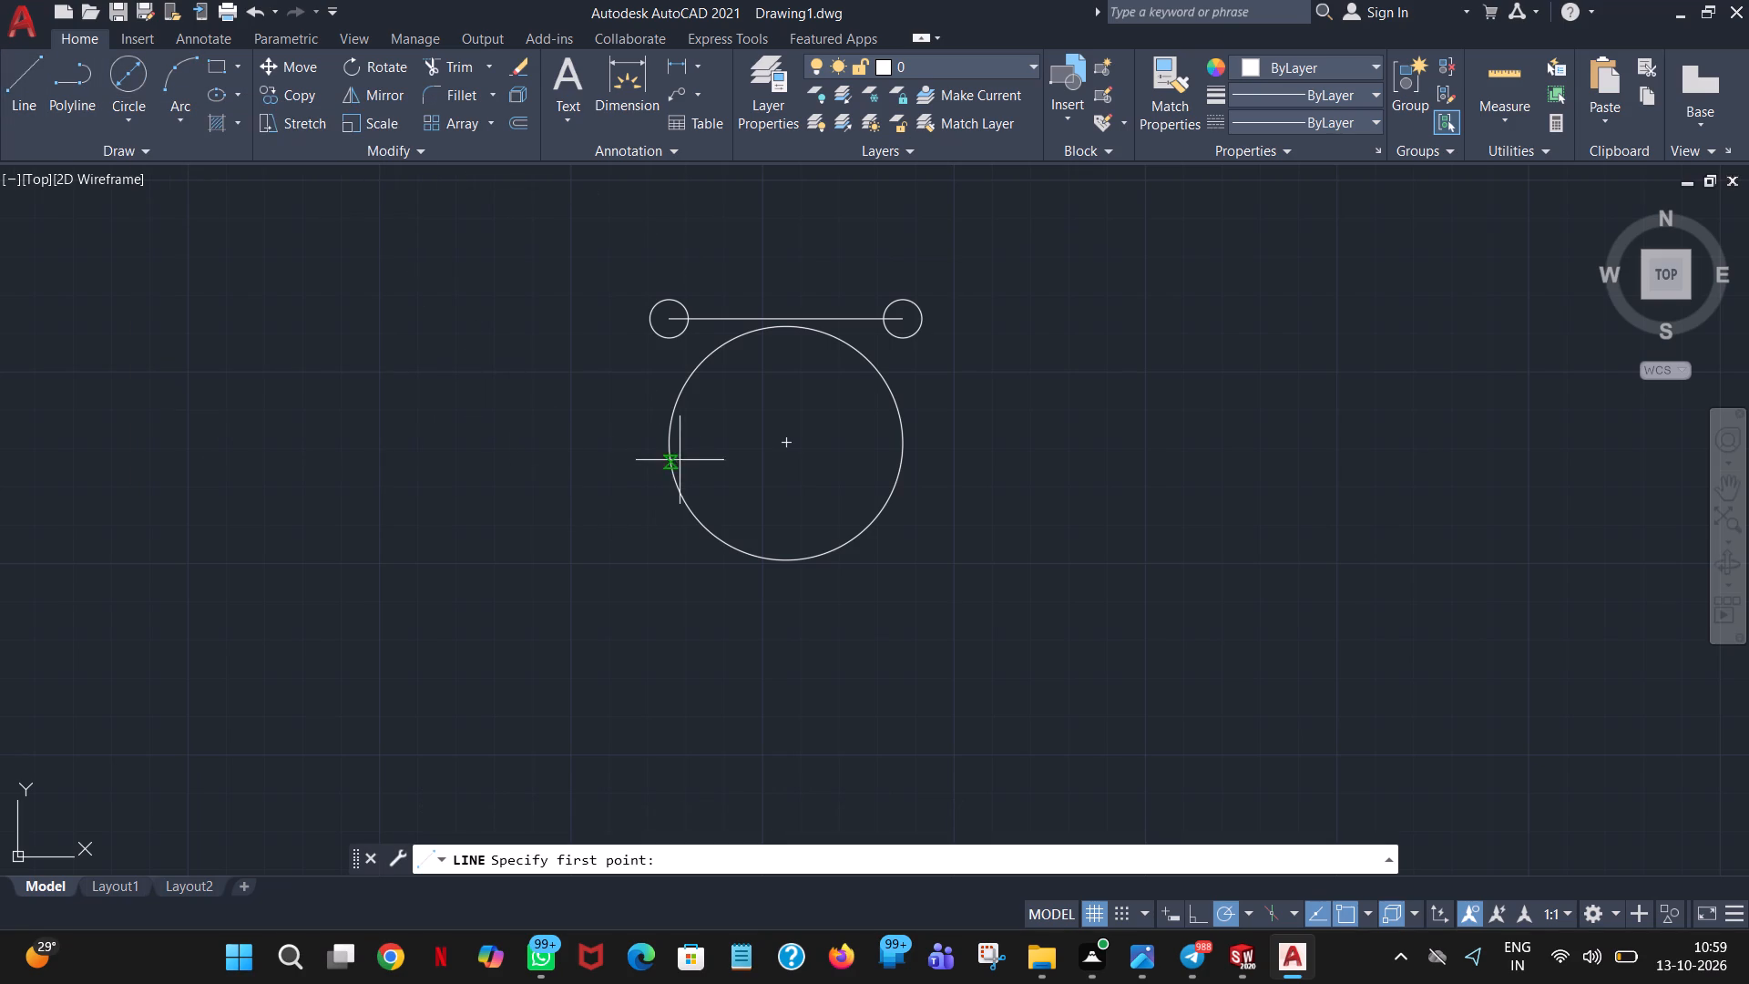
left_click(670, 443)
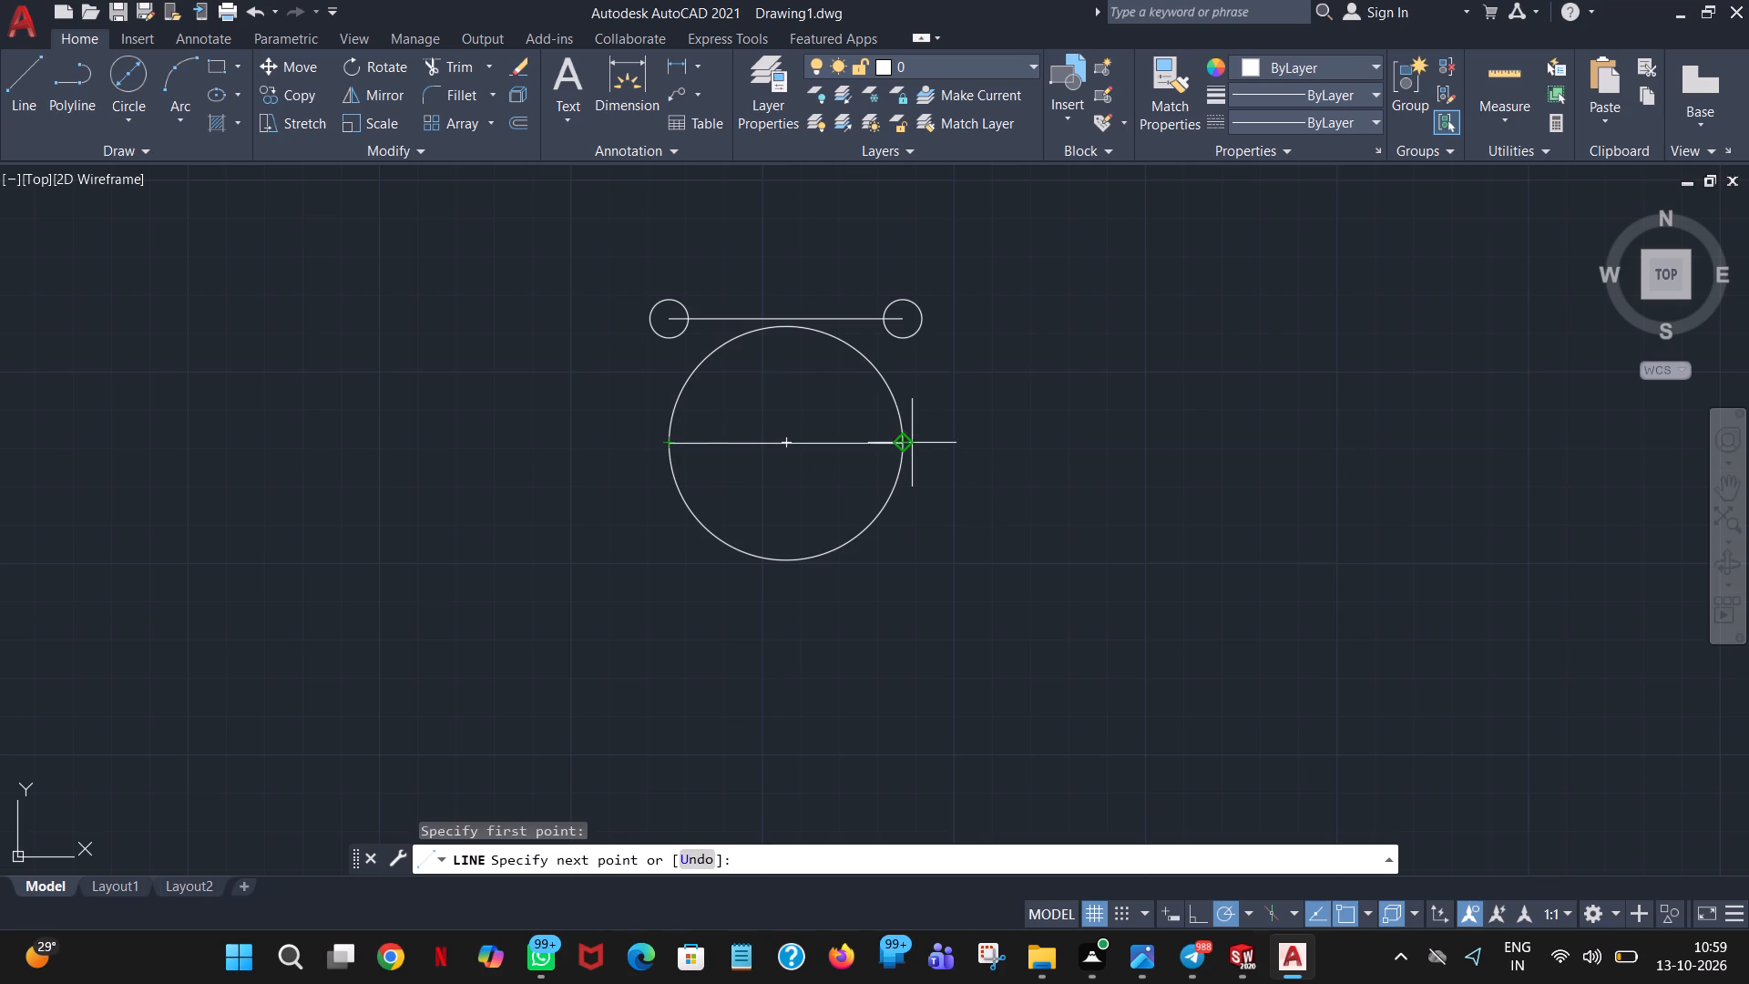
left_click(905, 442)
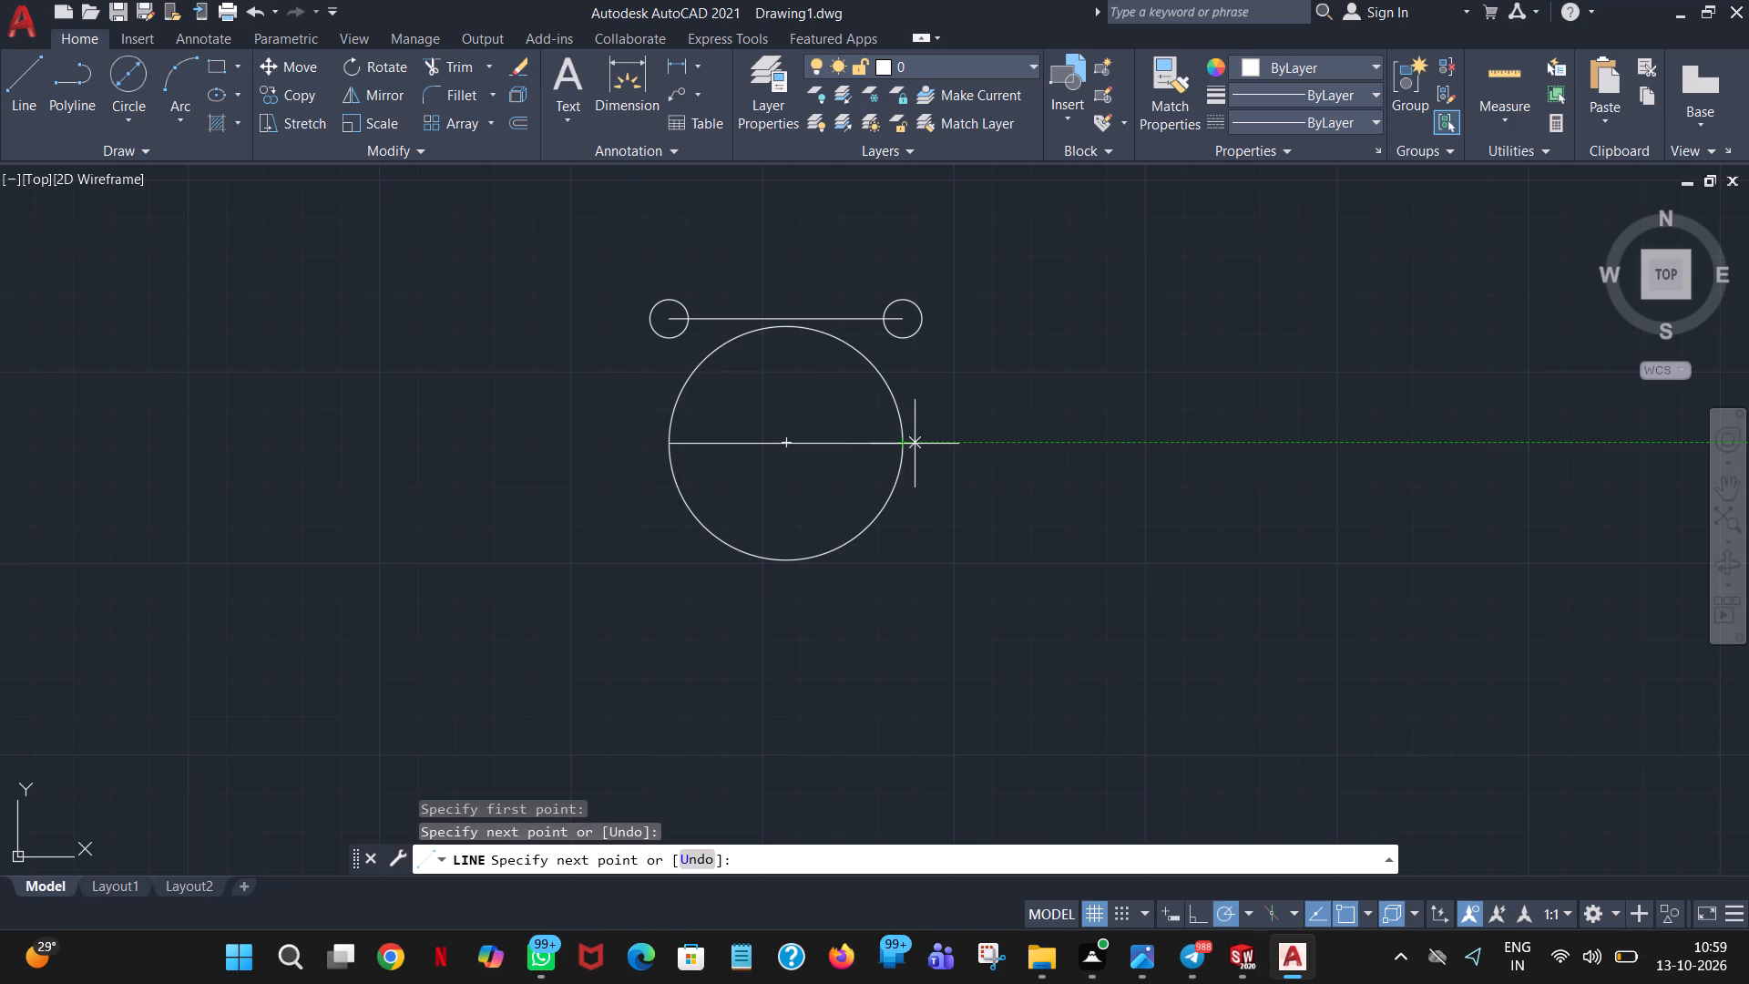
key("Escape")
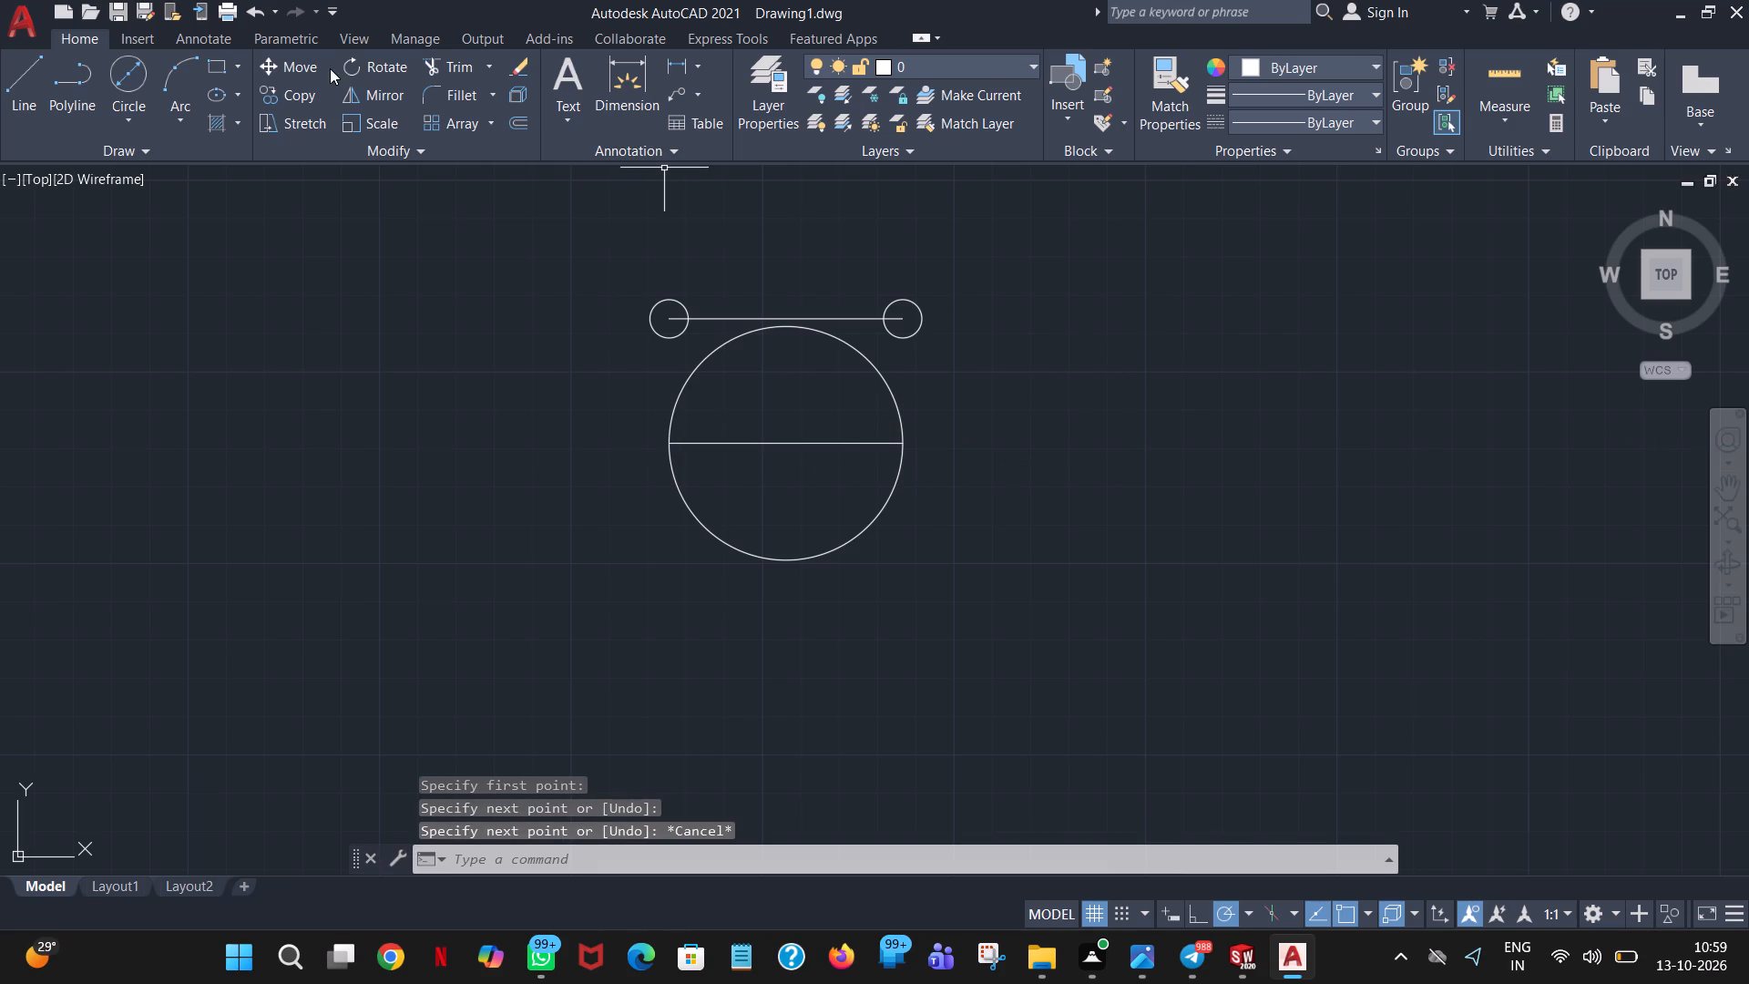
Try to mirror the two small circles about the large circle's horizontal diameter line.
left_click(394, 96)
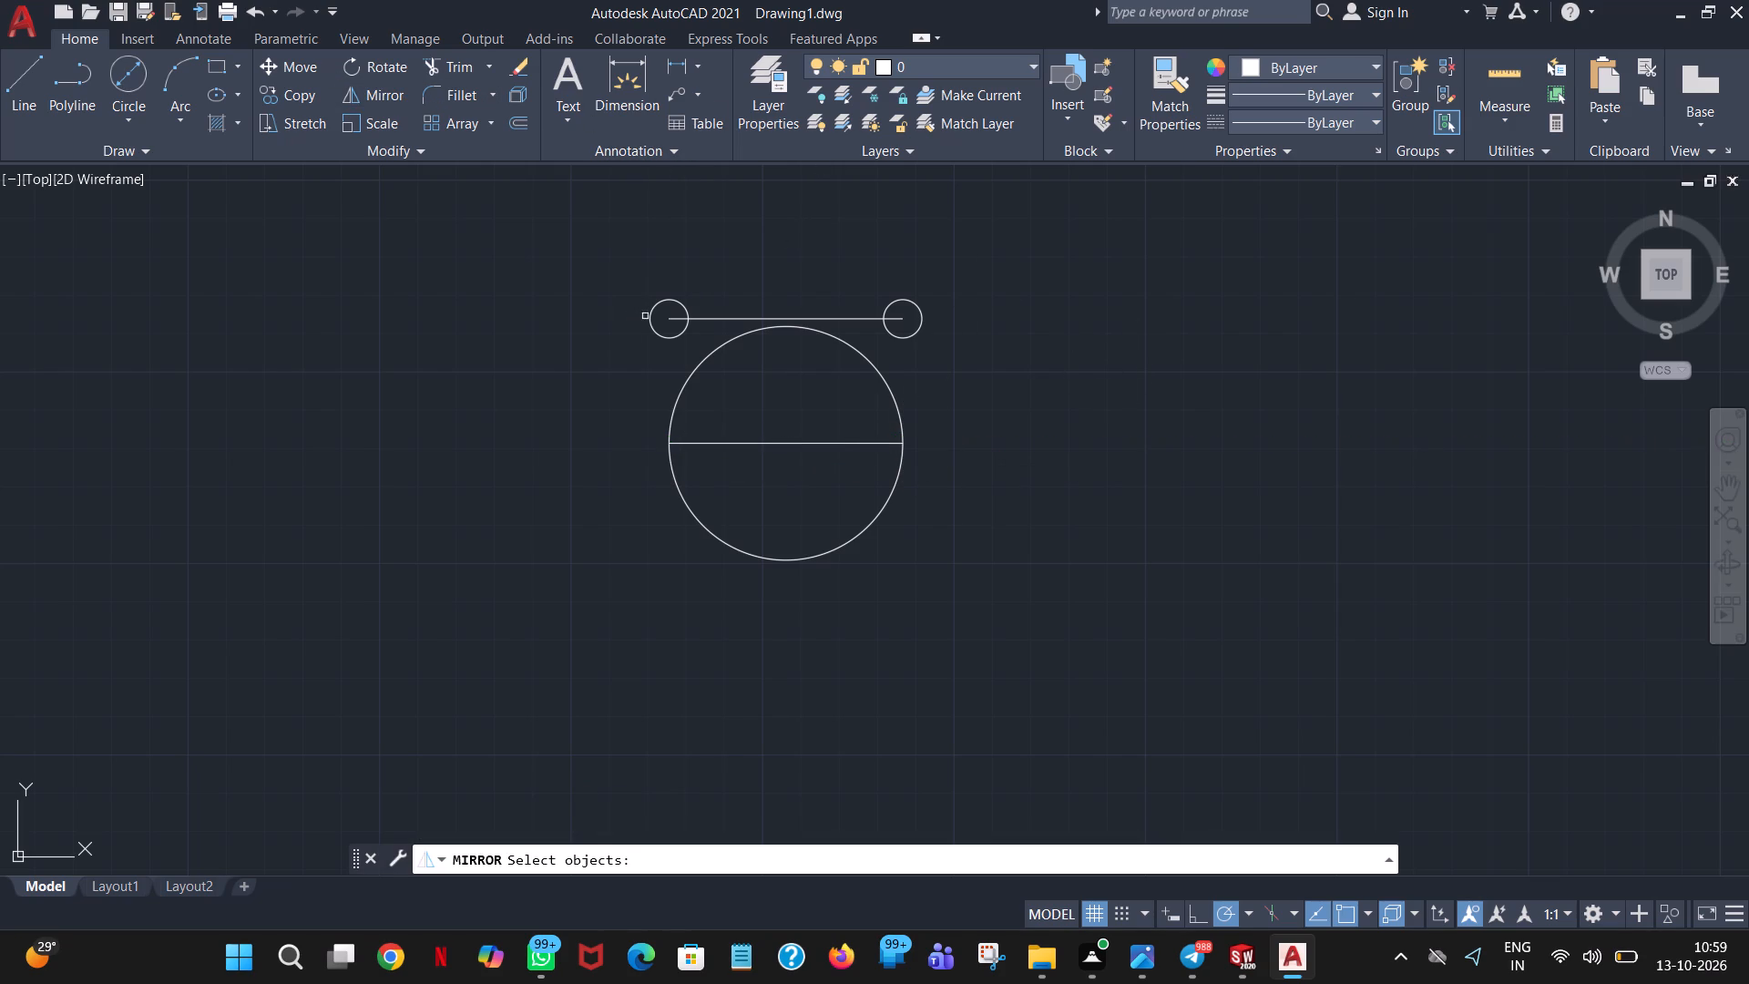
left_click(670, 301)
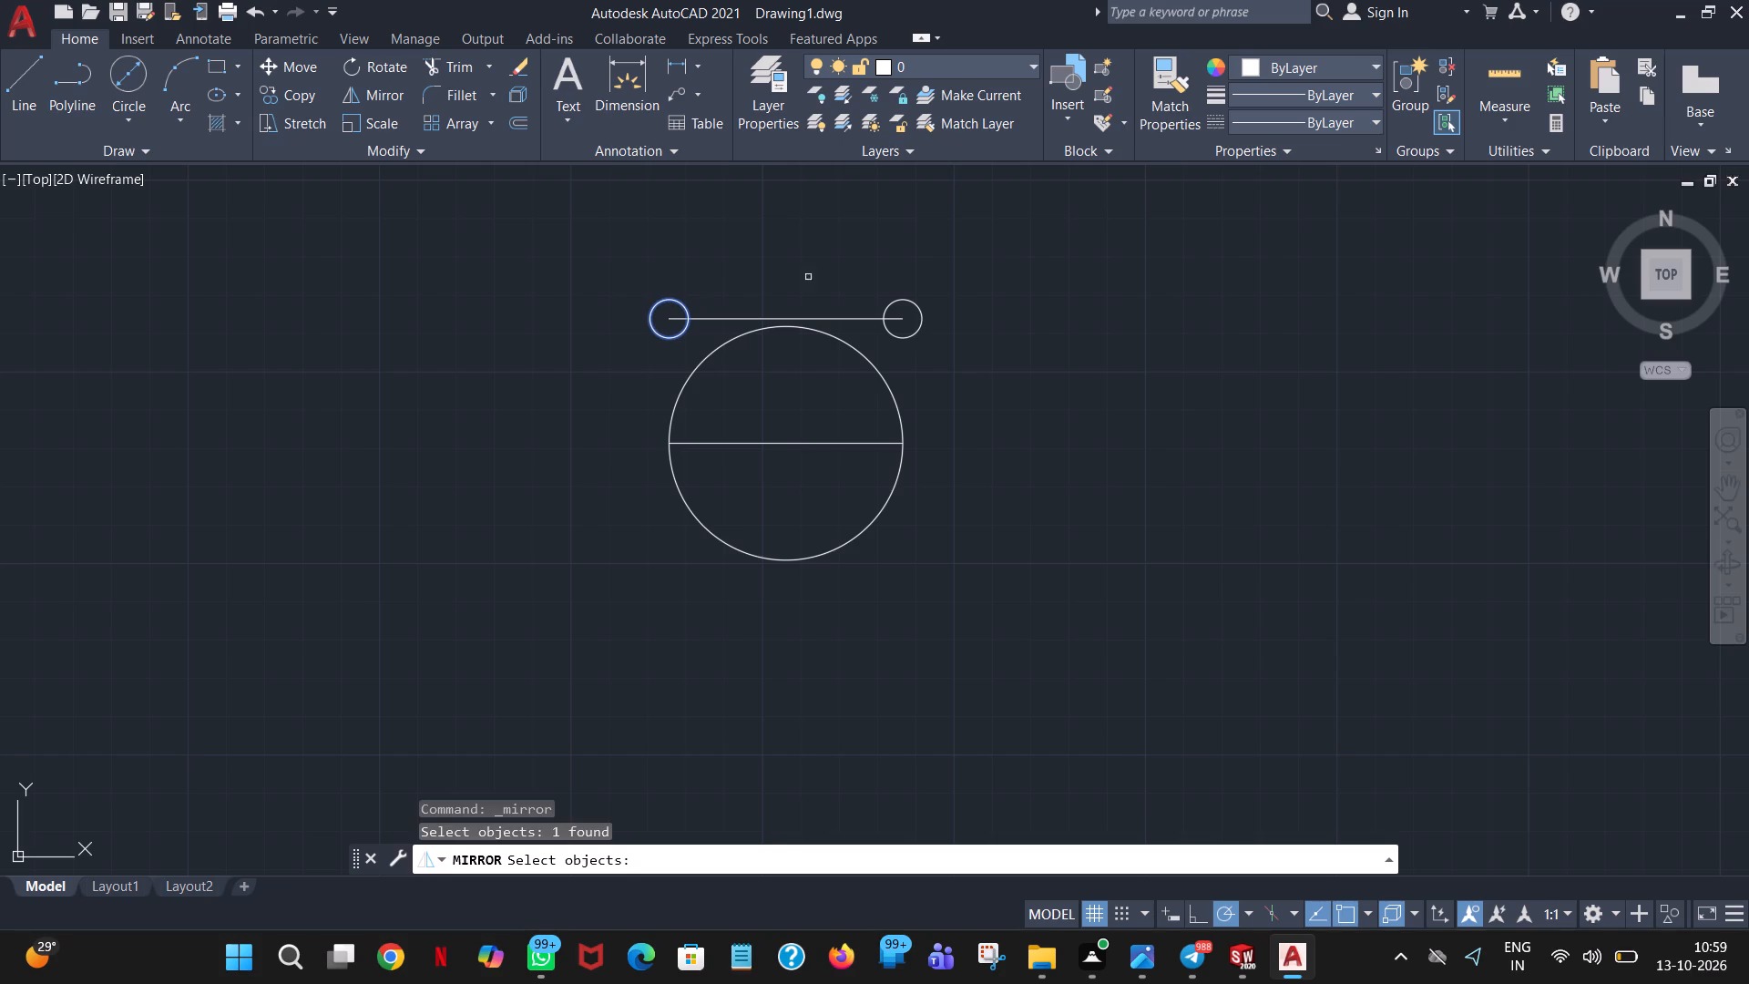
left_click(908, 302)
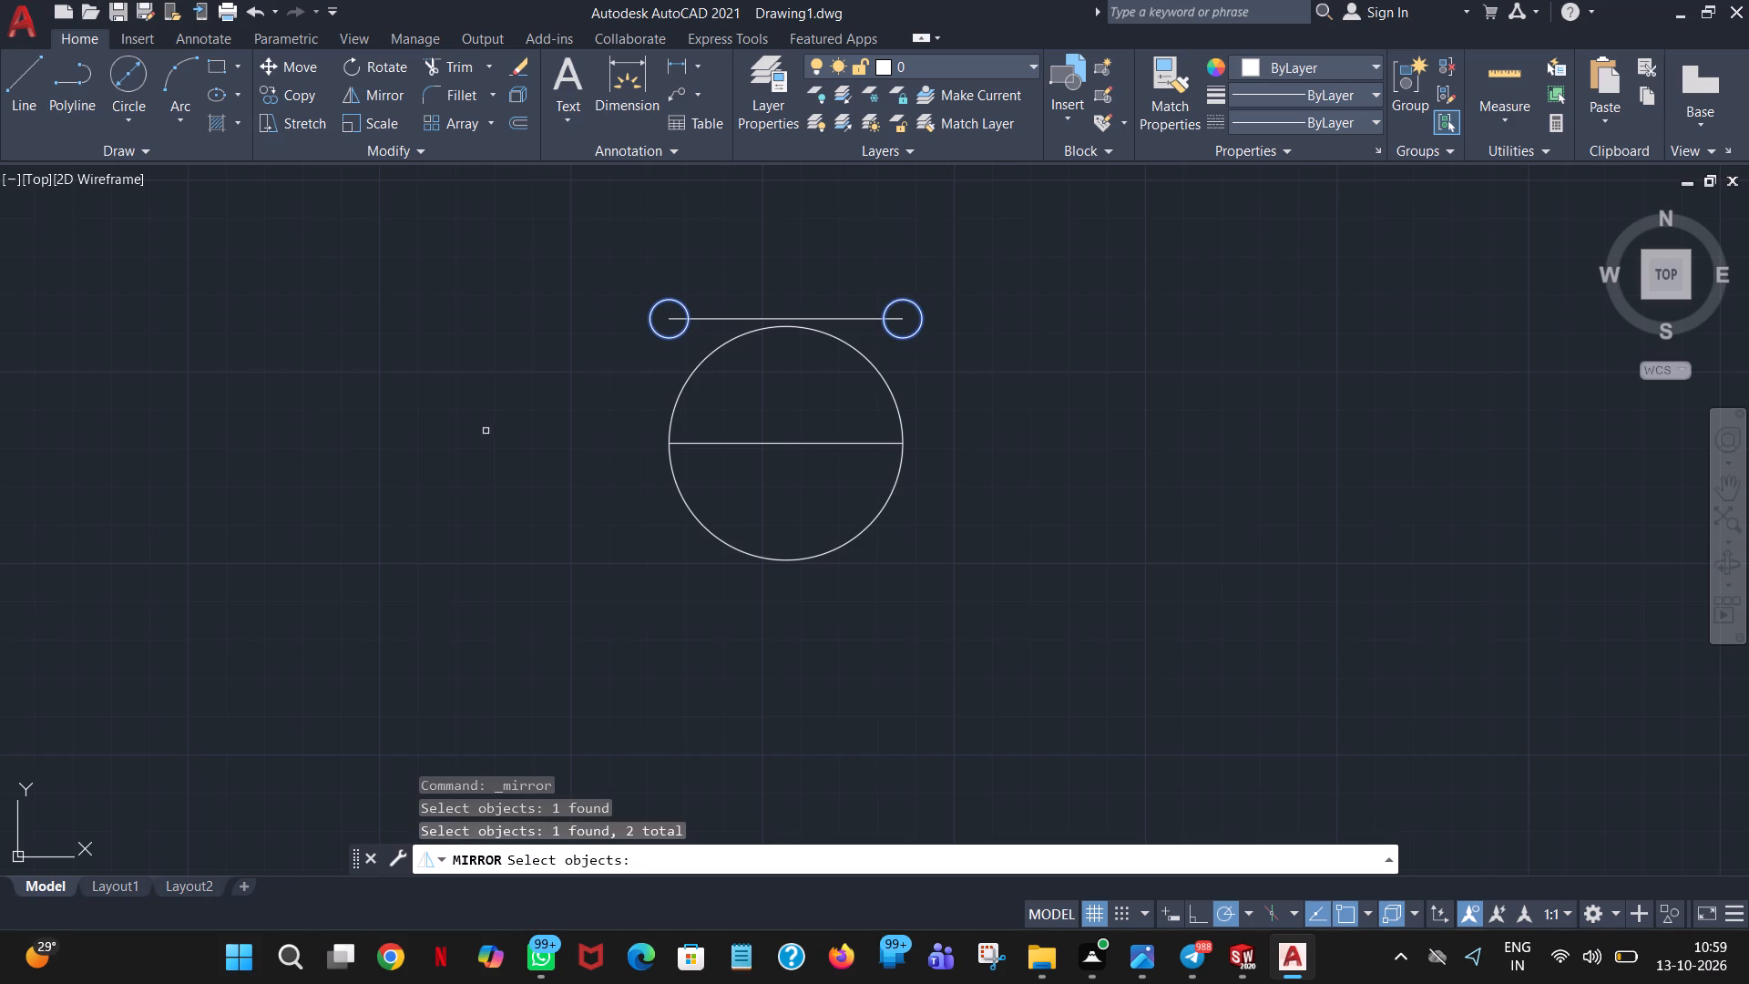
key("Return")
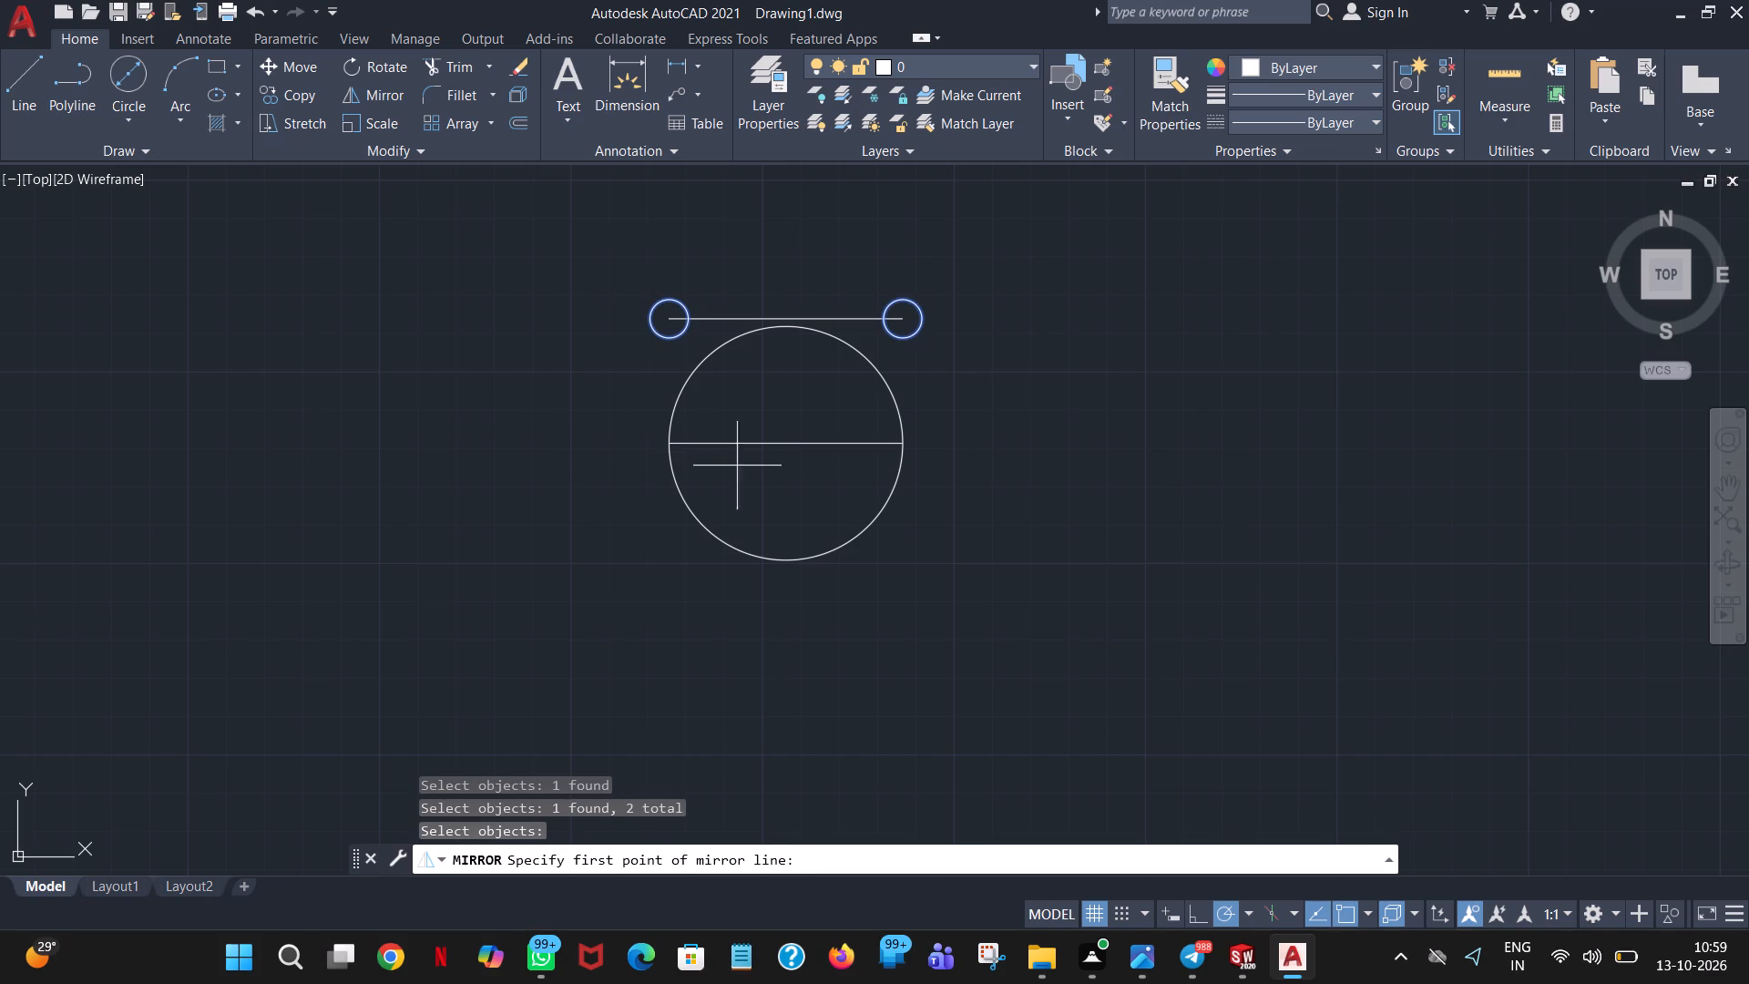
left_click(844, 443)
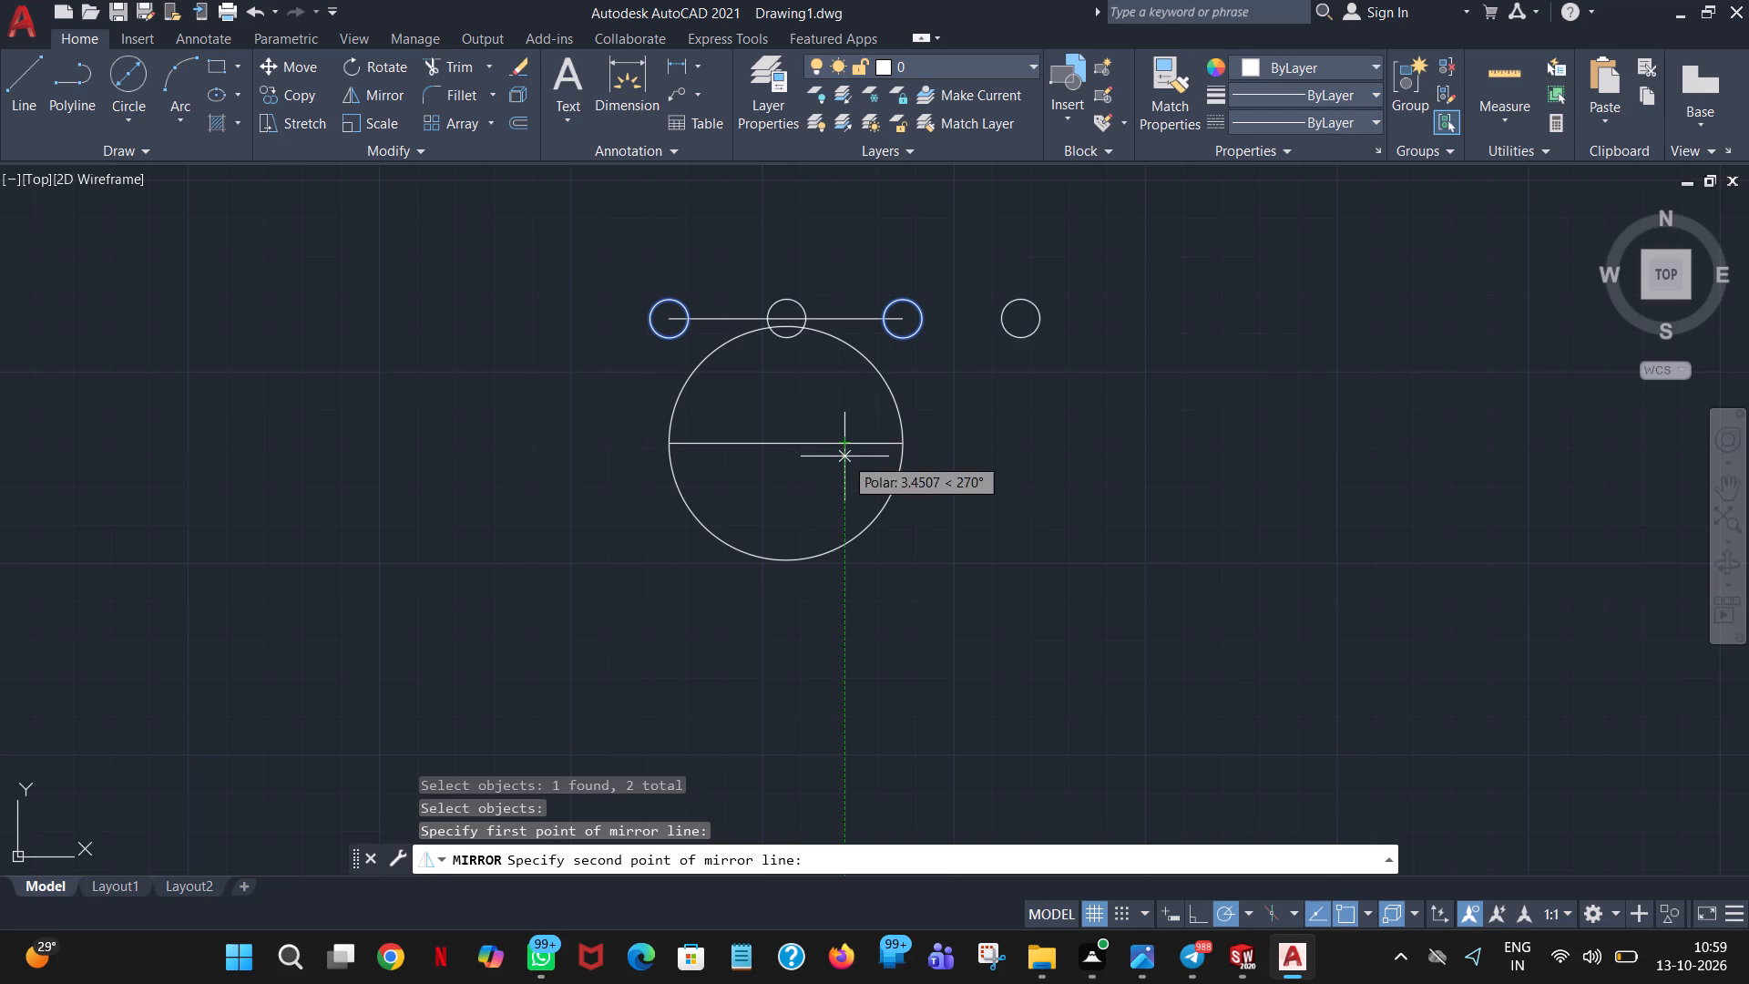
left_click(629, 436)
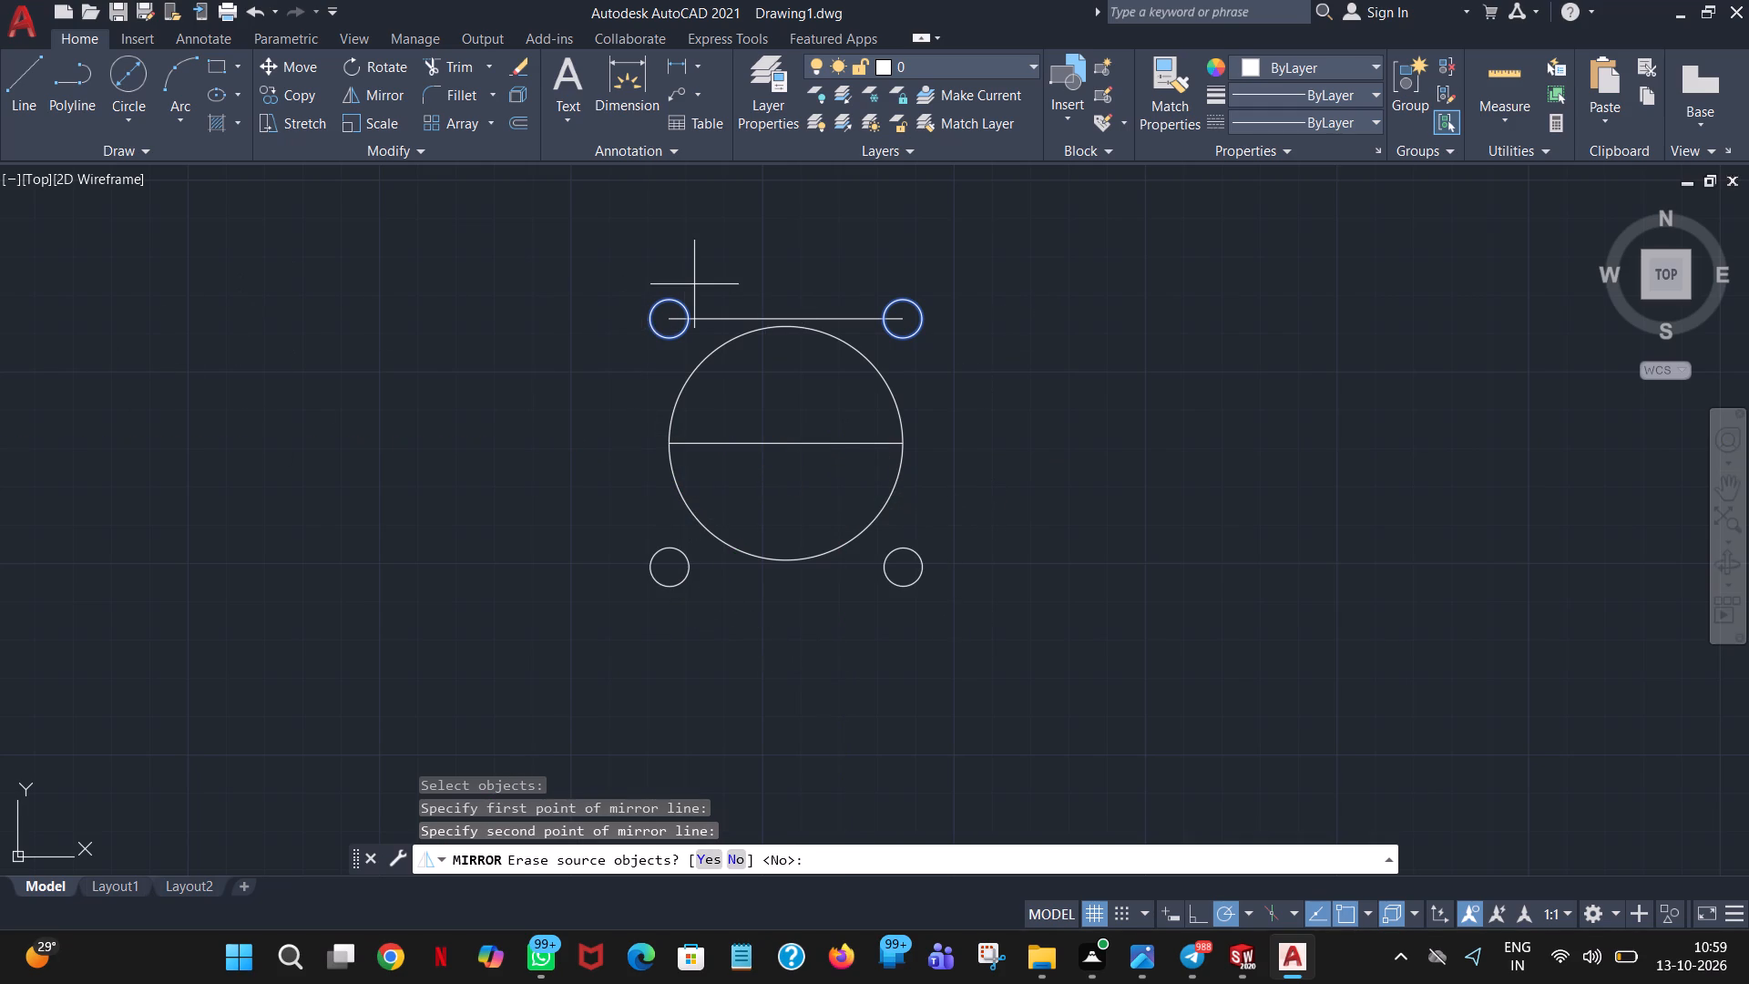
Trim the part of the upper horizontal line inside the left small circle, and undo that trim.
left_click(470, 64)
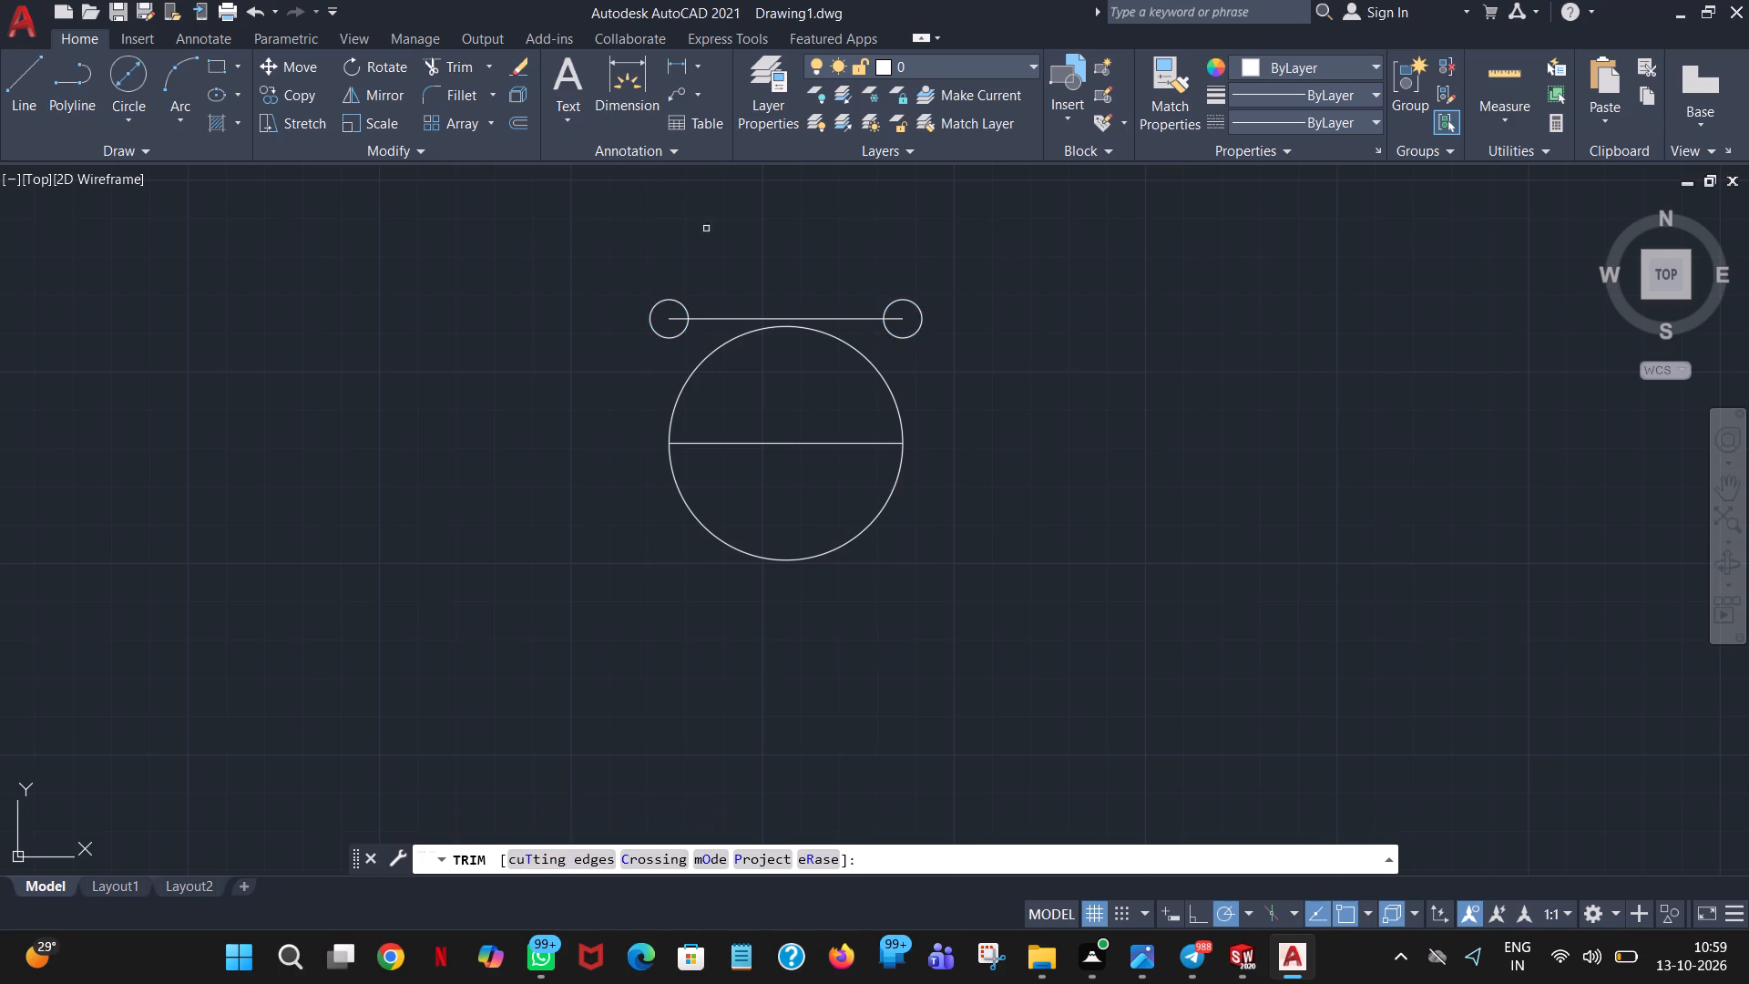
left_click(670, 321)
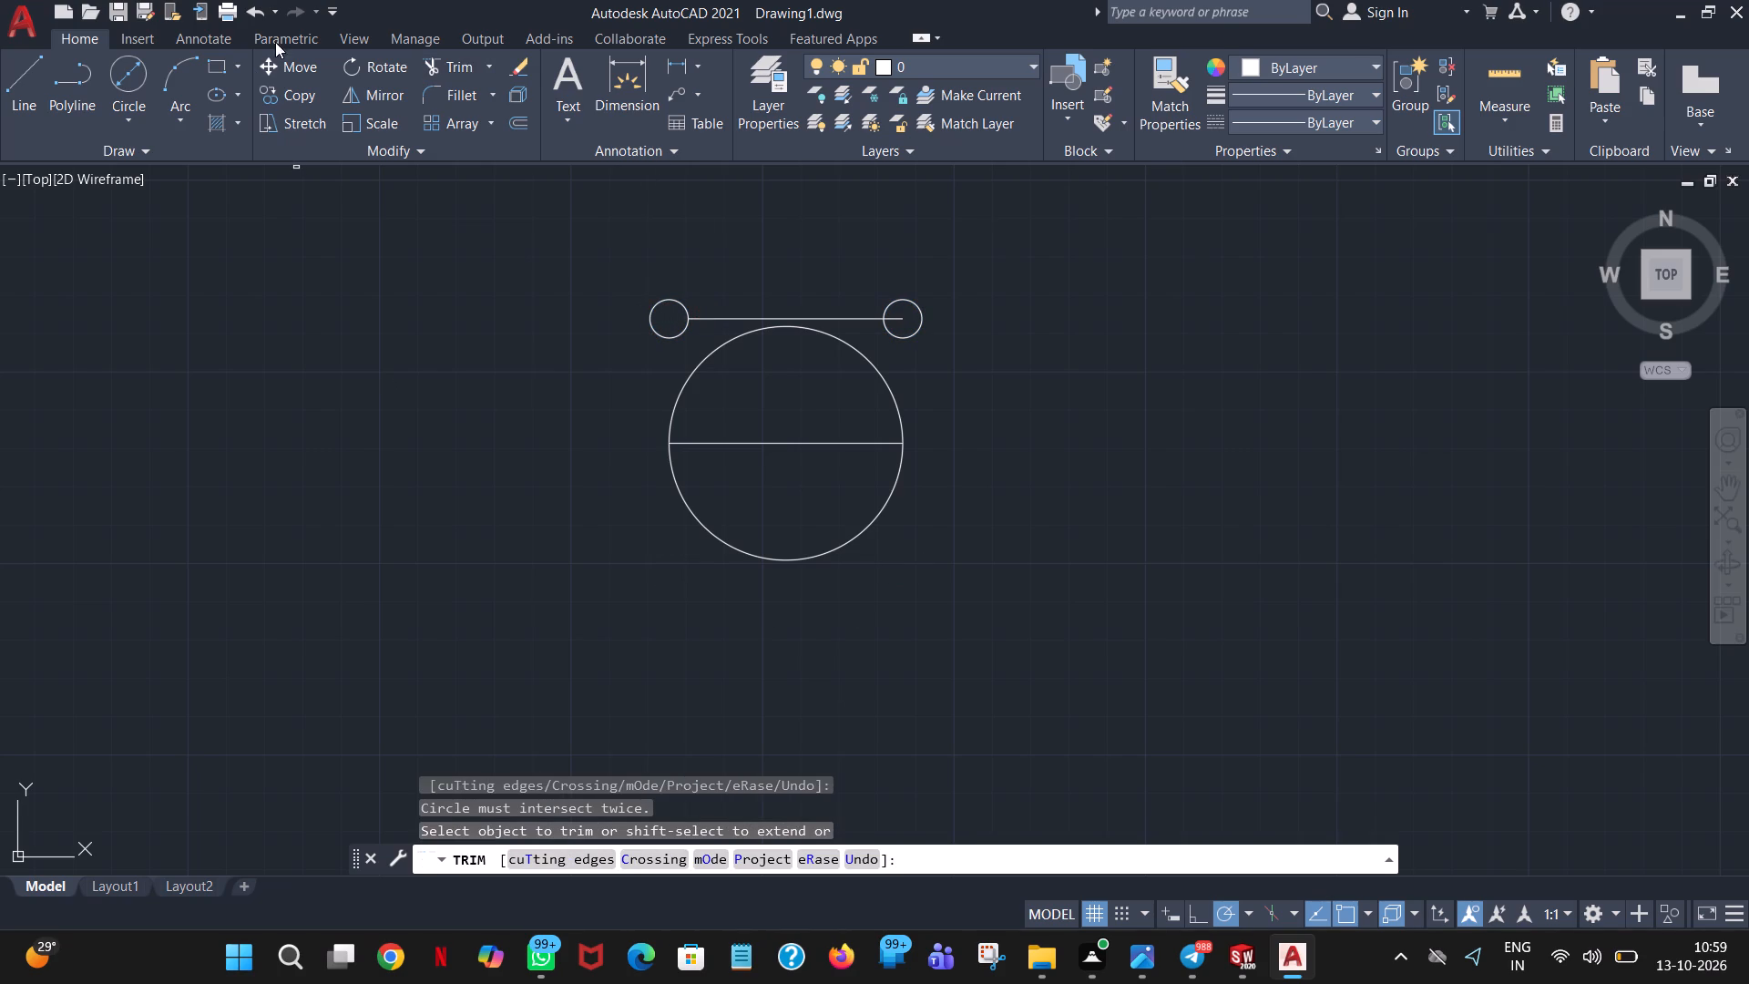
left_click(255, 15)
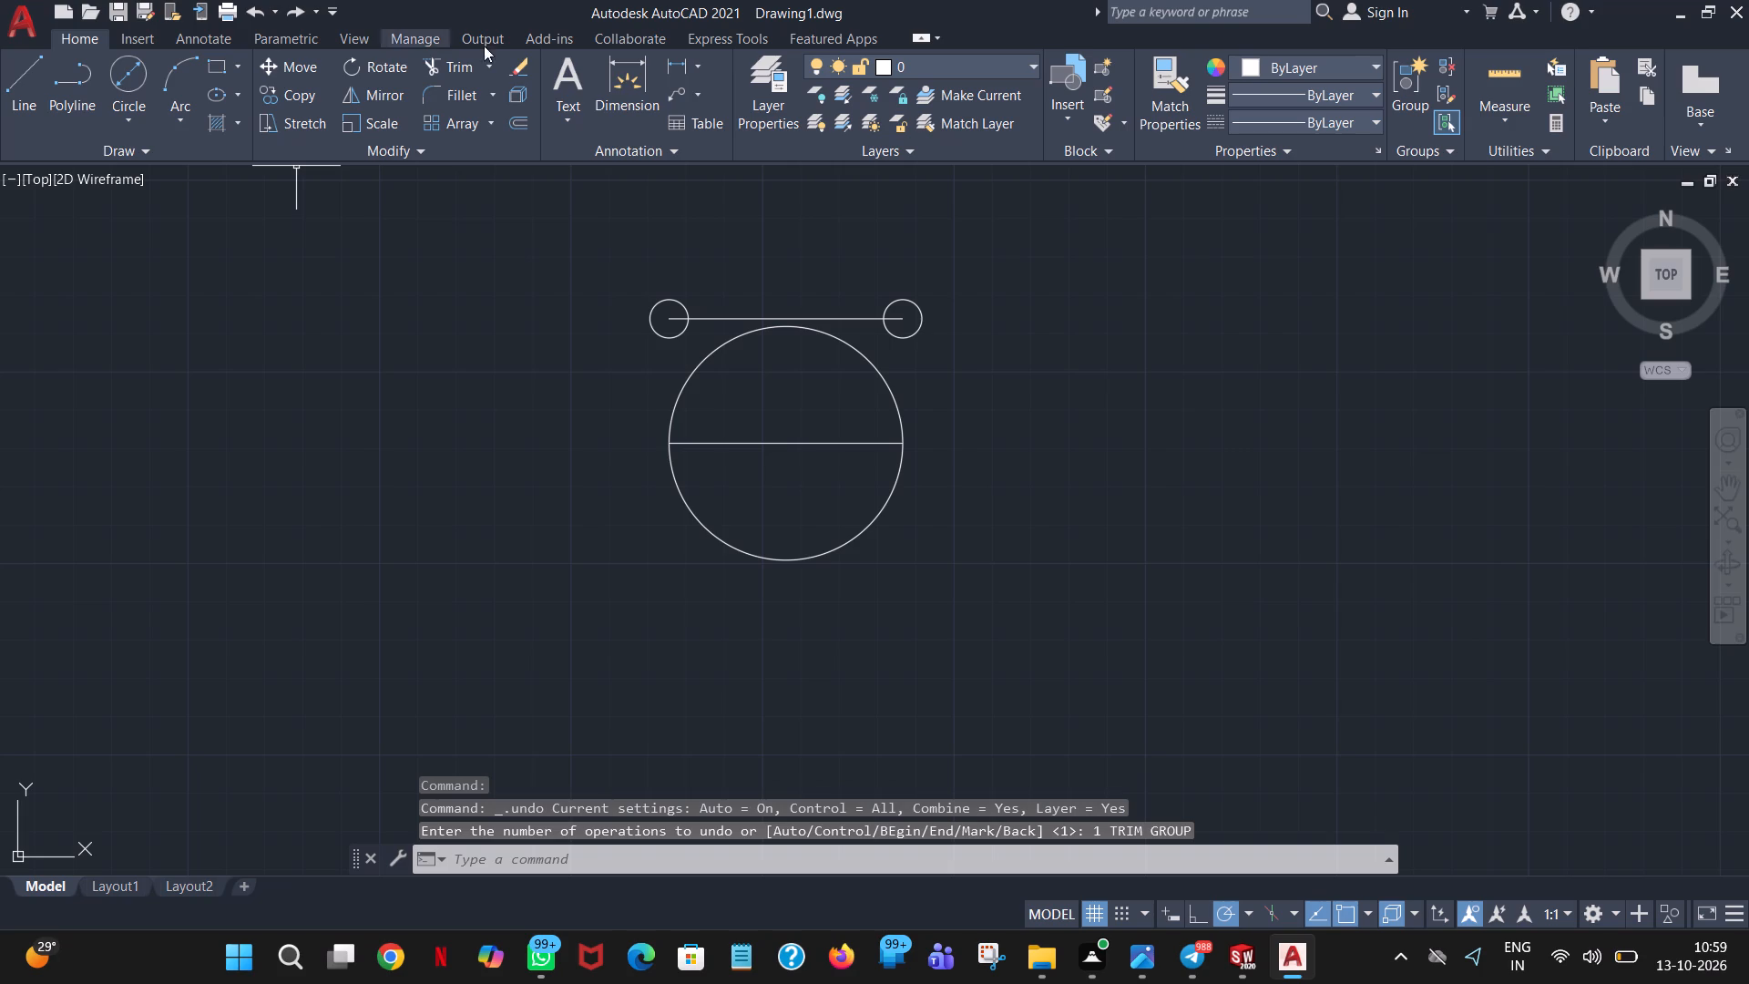
Mirror the two upper small circles about the large circle's horizontal diameter line, keeping the source circles.
left_click(373, 87)
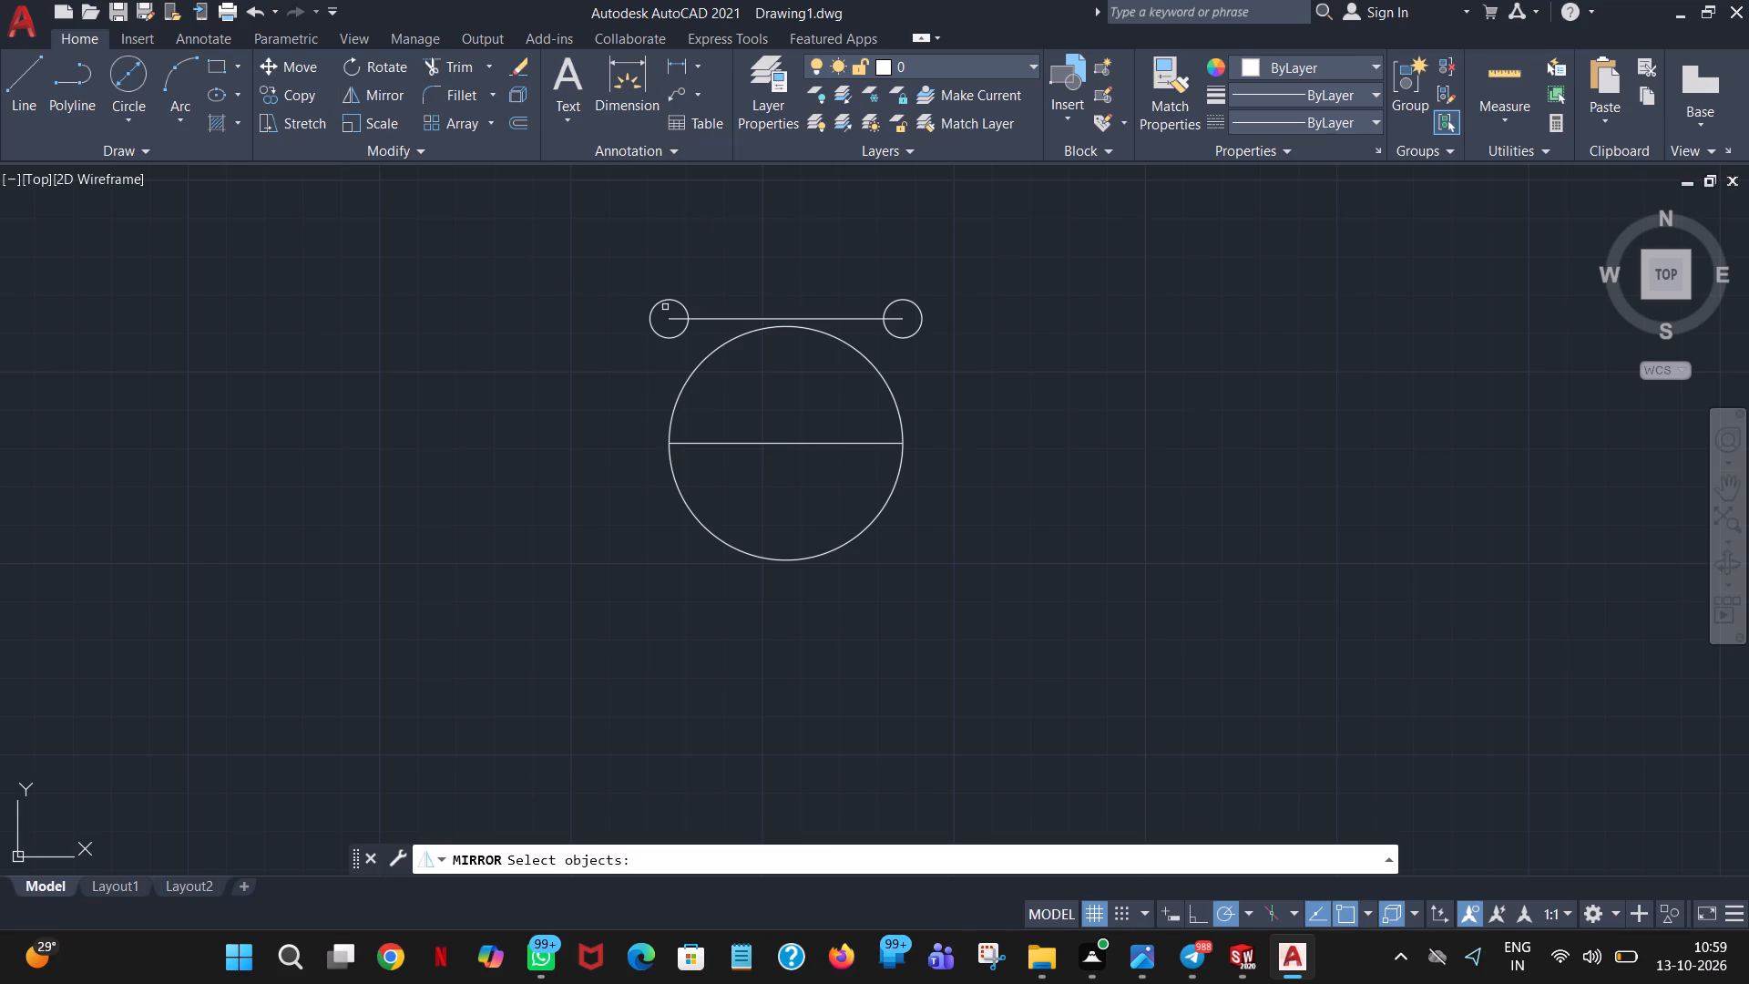
left_click(668, 304)
left_click(688, 299)
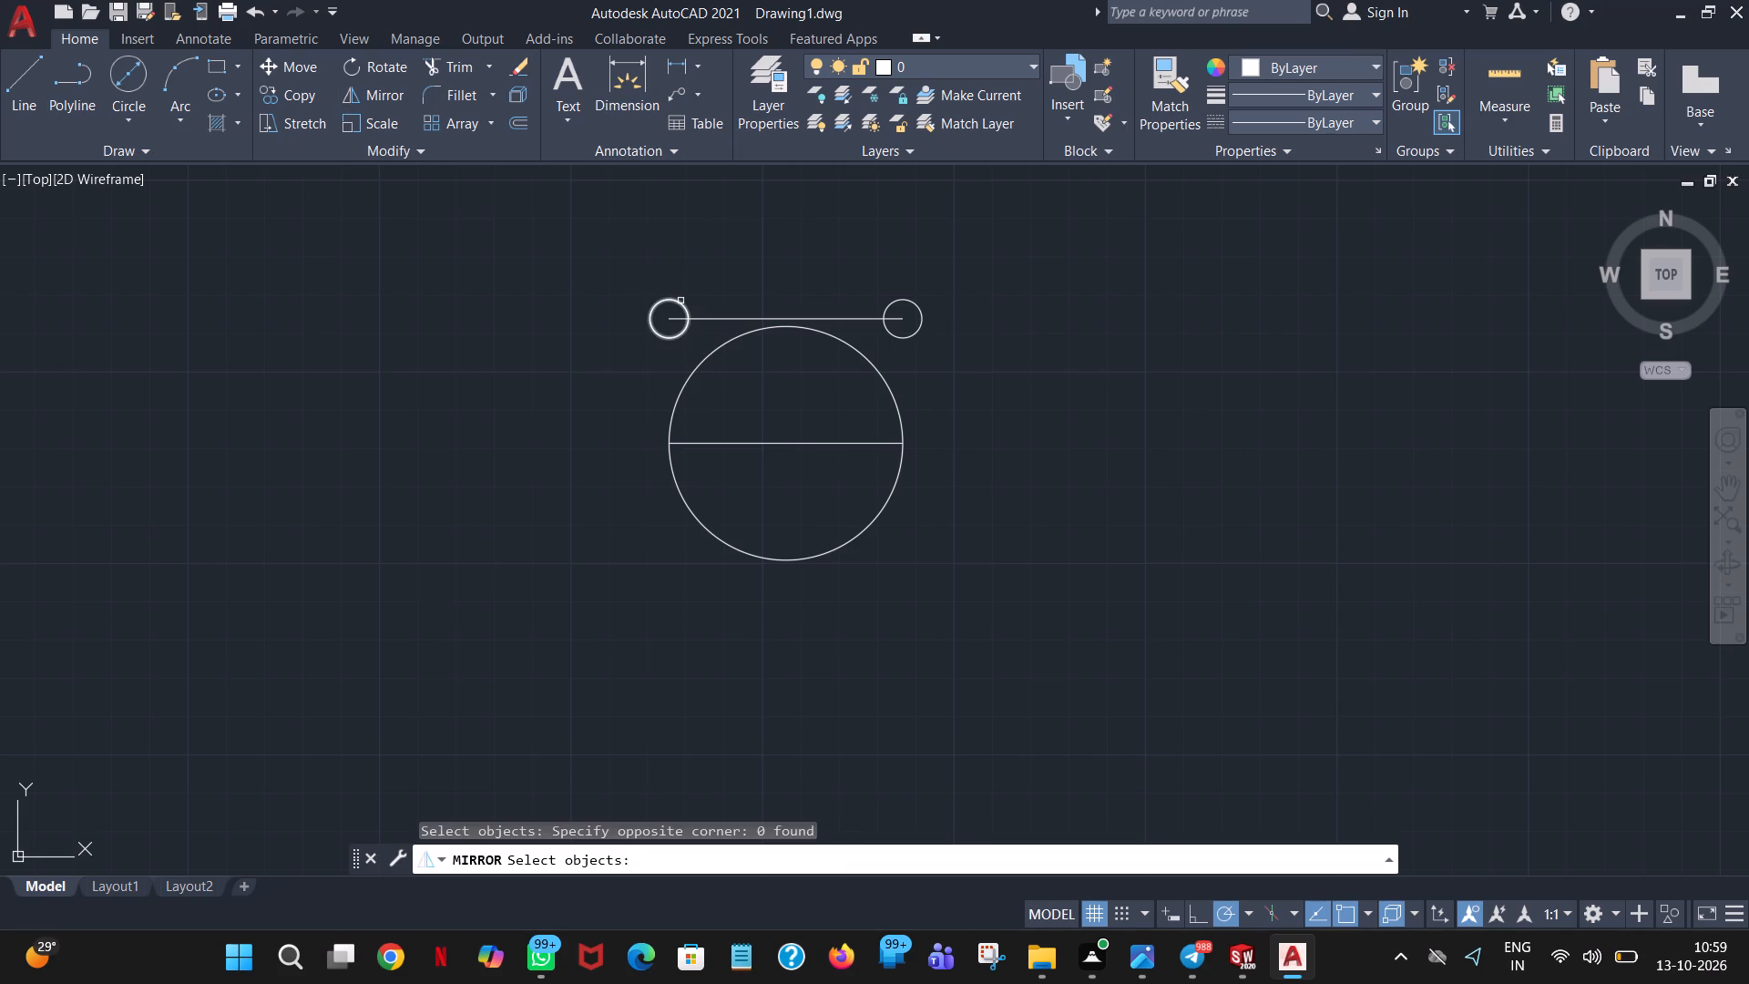
left_click(680, 301)
left_click(913, 306)
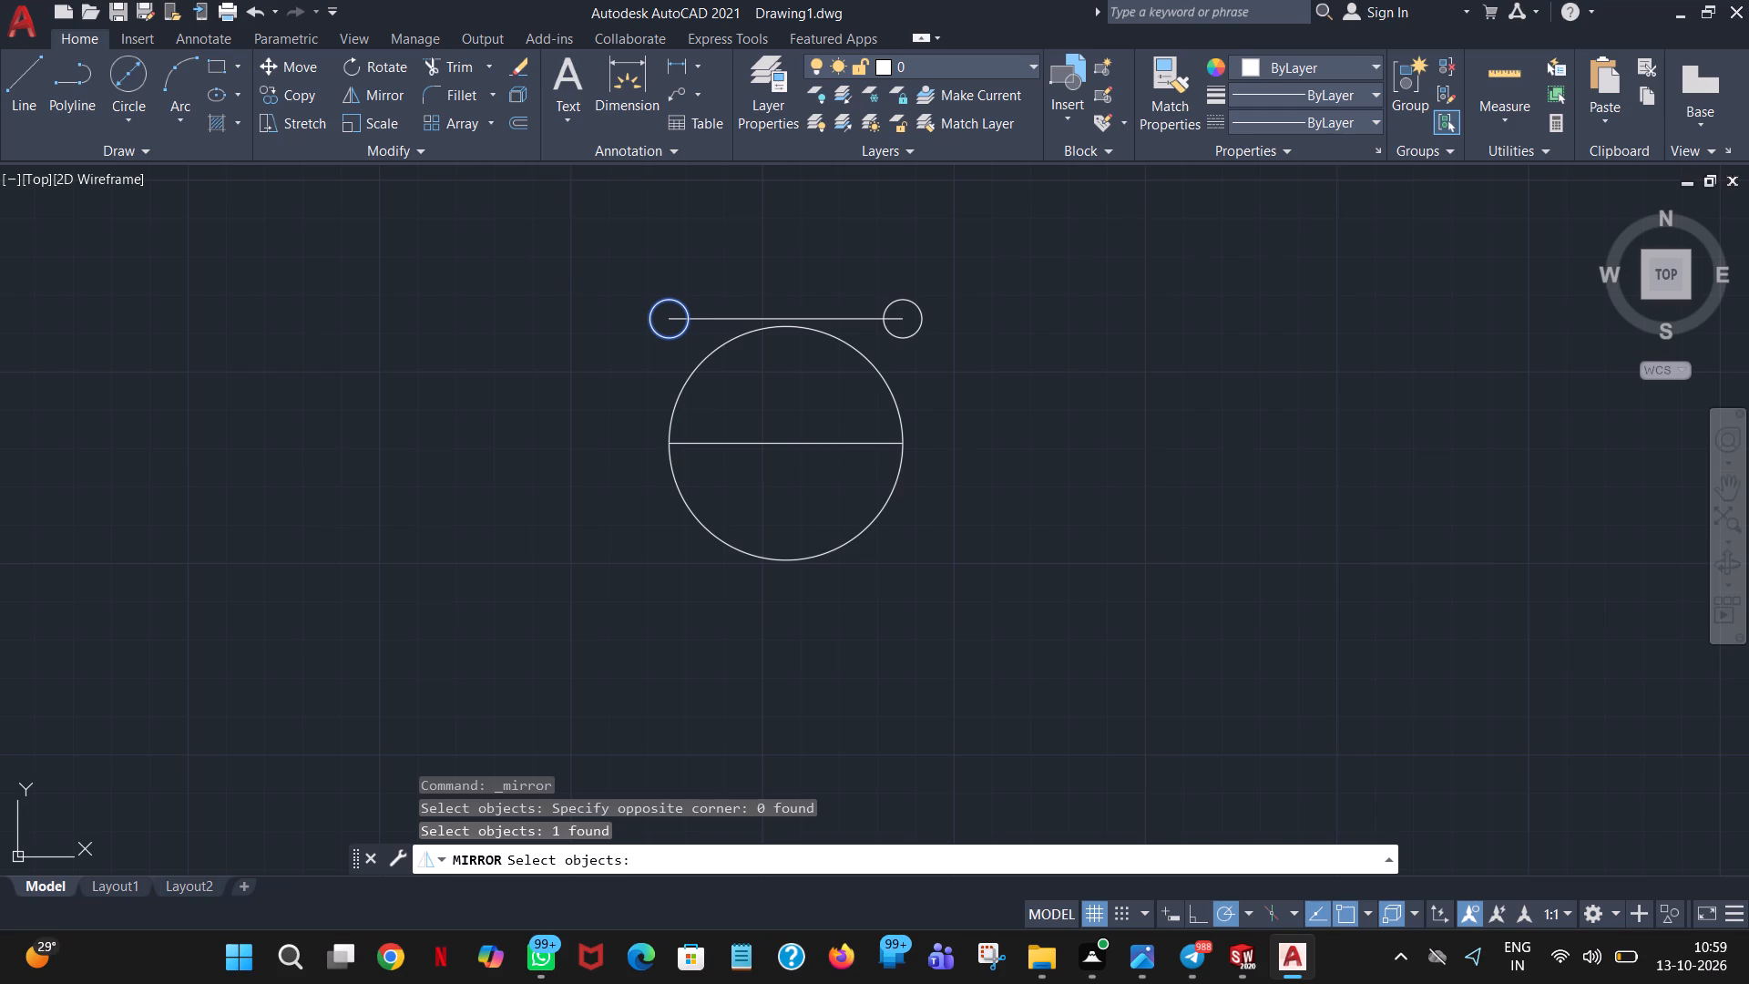
right_click(903, 302)
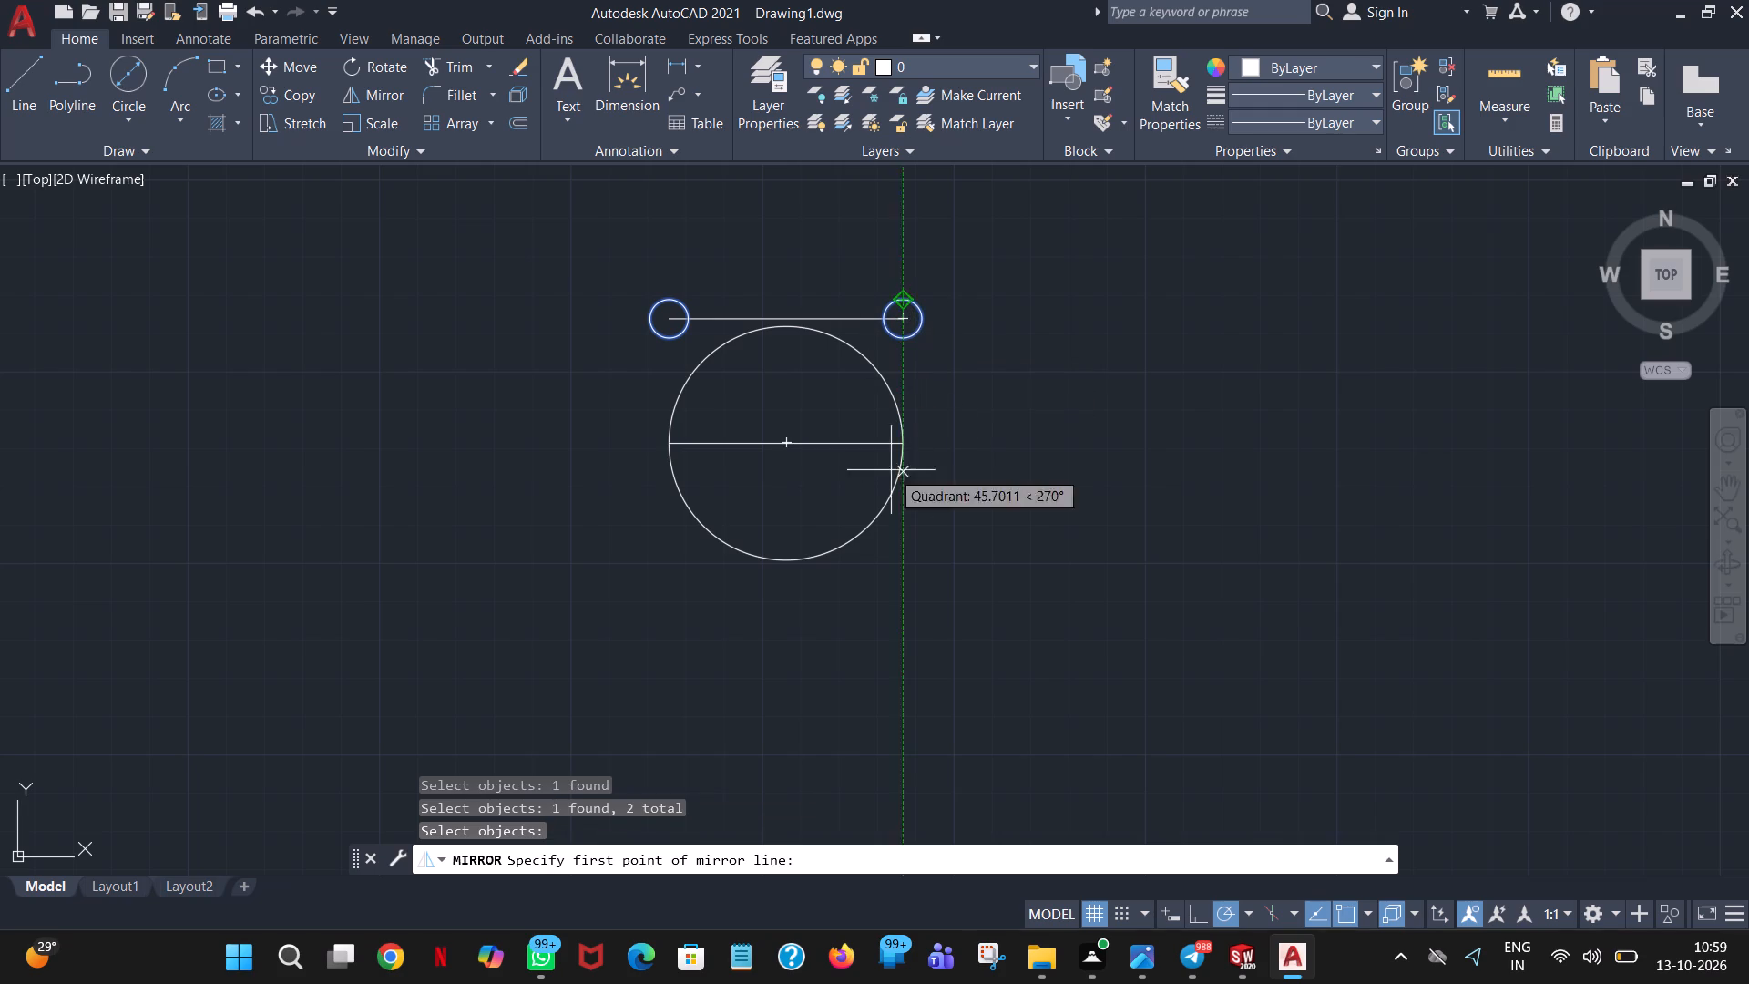
left_click(824, 444)
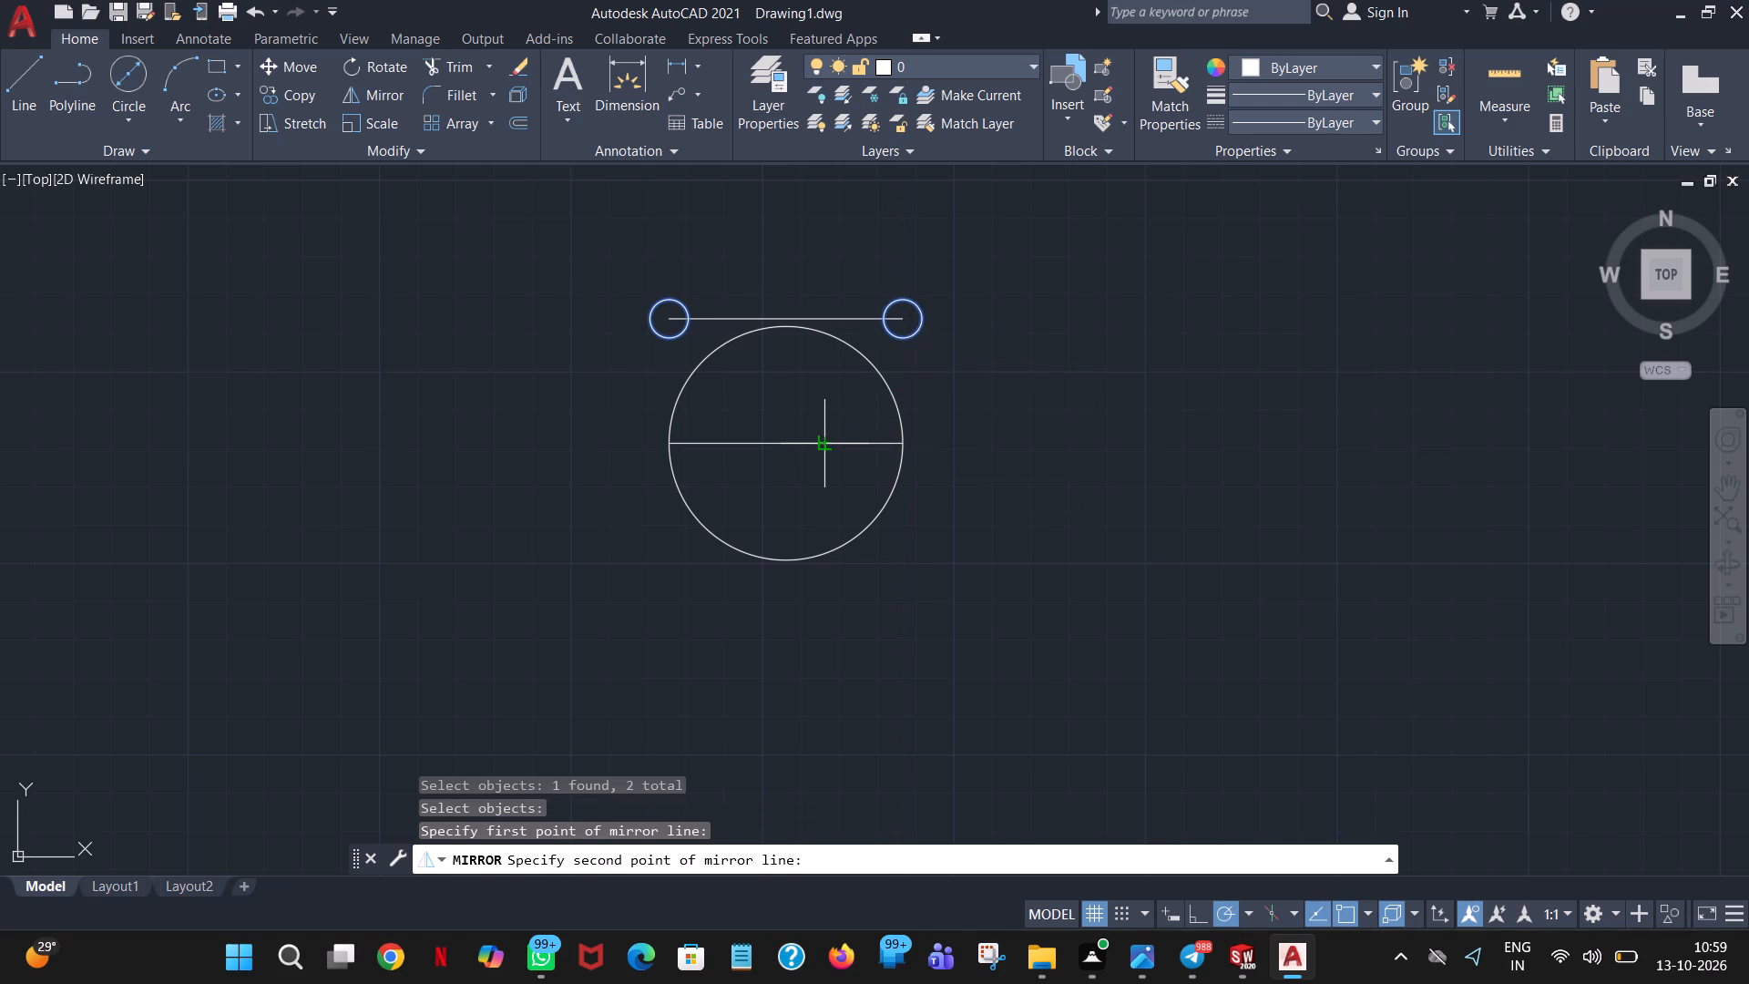
left_click(617, 435)
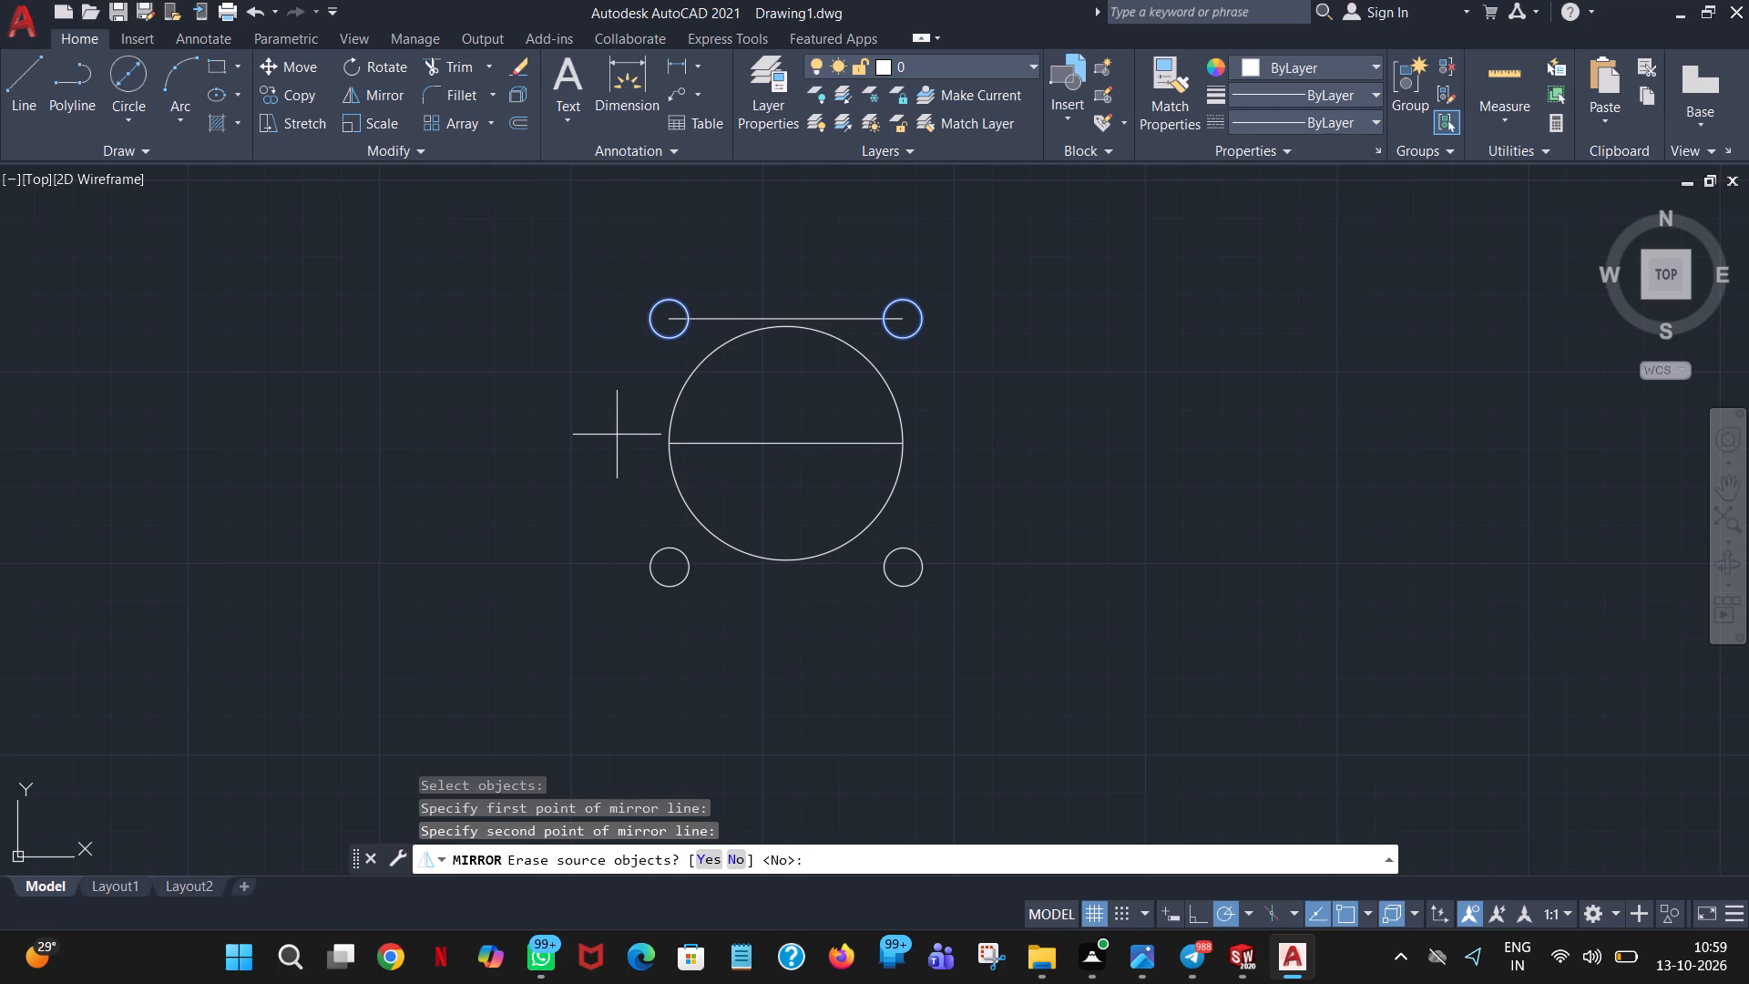
right_click(617, 435)
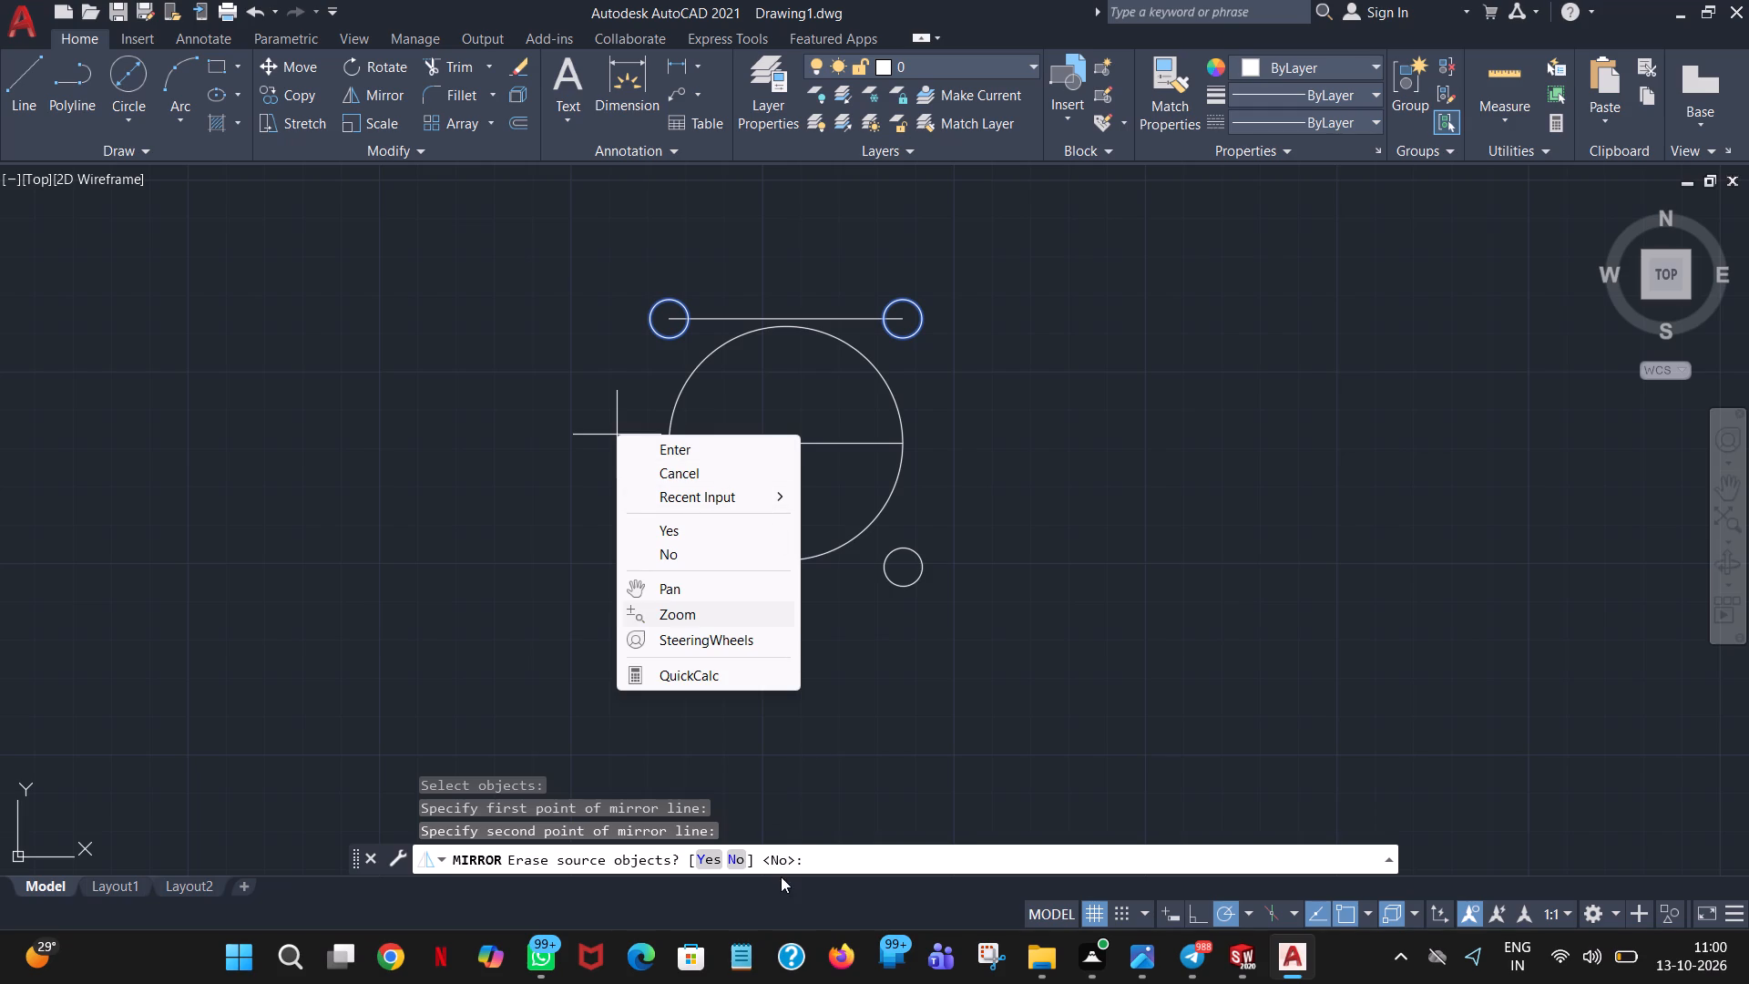
left_click(739, 855)
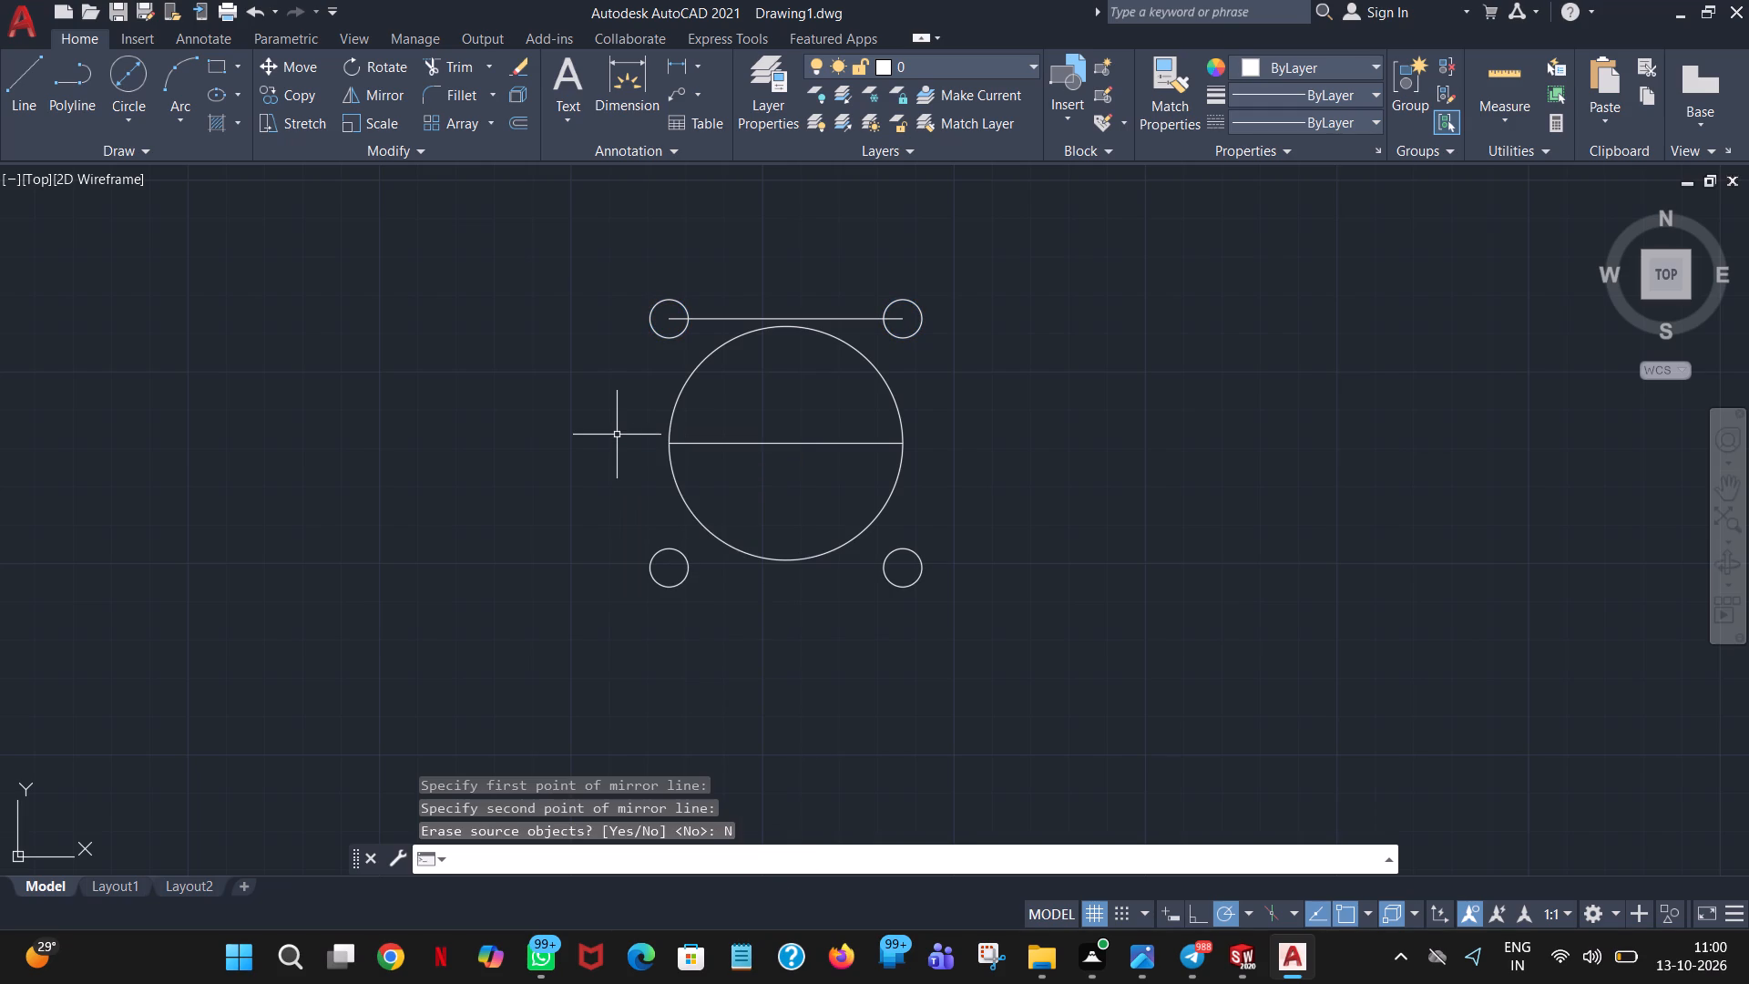
left_click(1113, 400)
right_click(1051, 486)
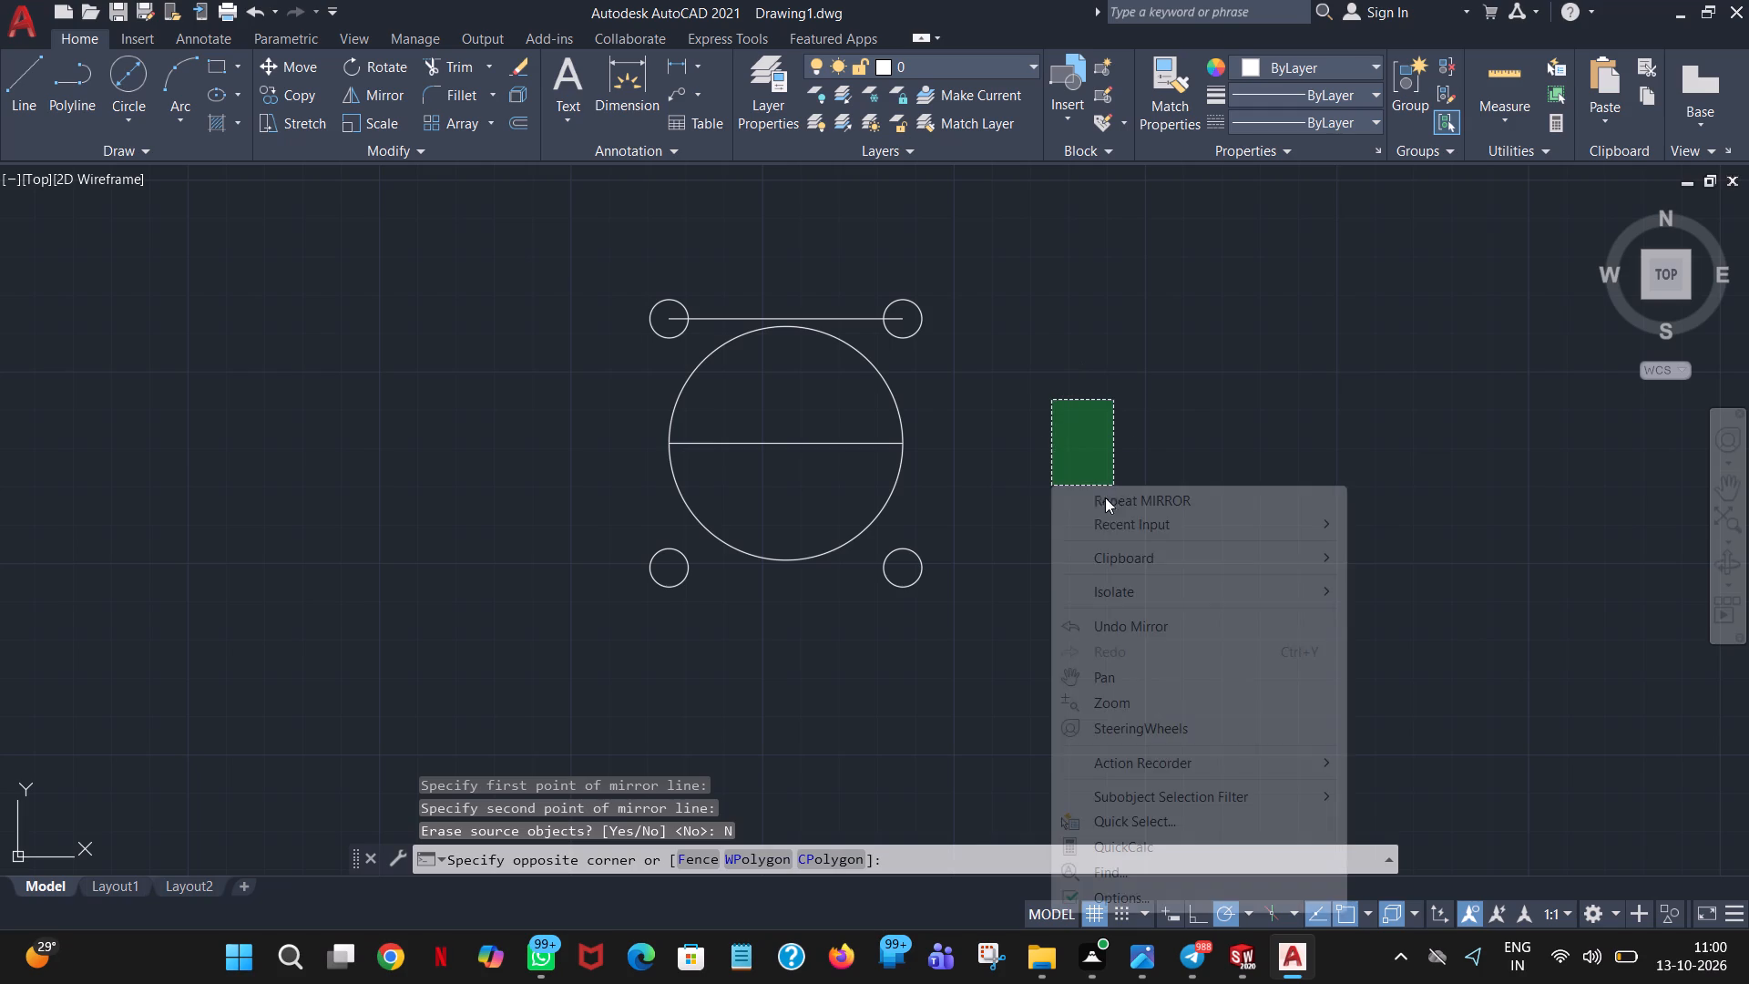
left_click(1372, 367)
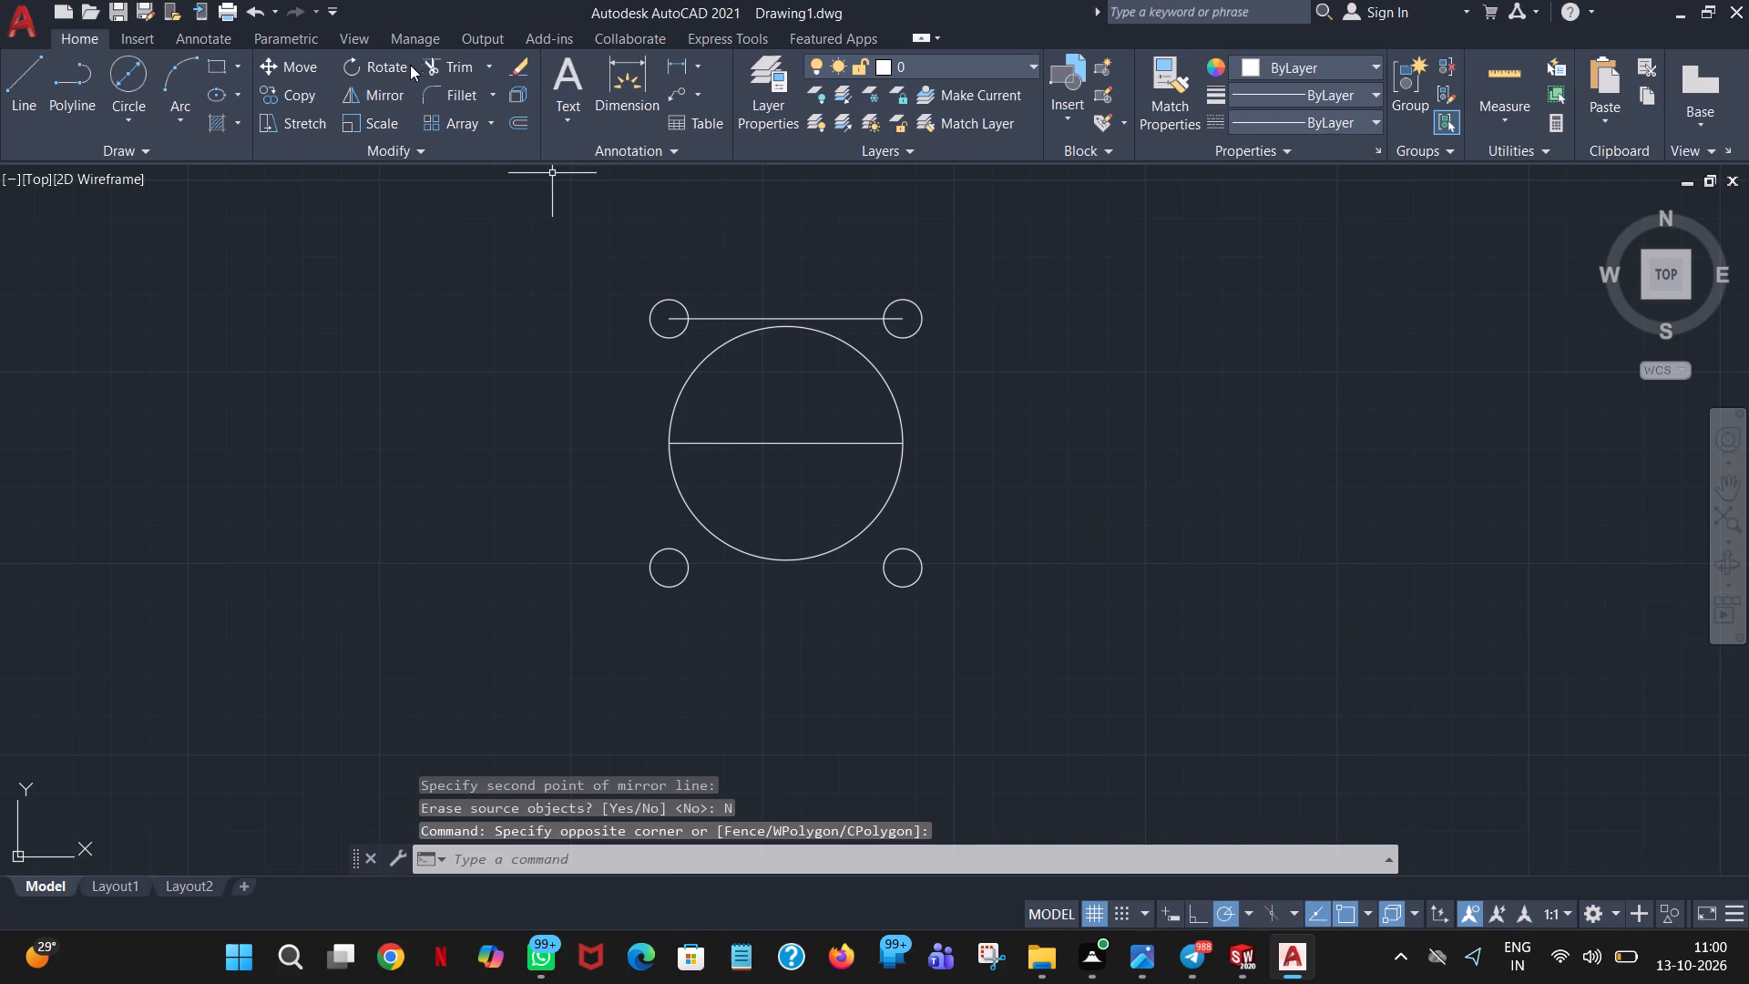
Trim away the whole upper horizontal line between the two upper small circles, including the portions inside them.
left_click(460, 62)
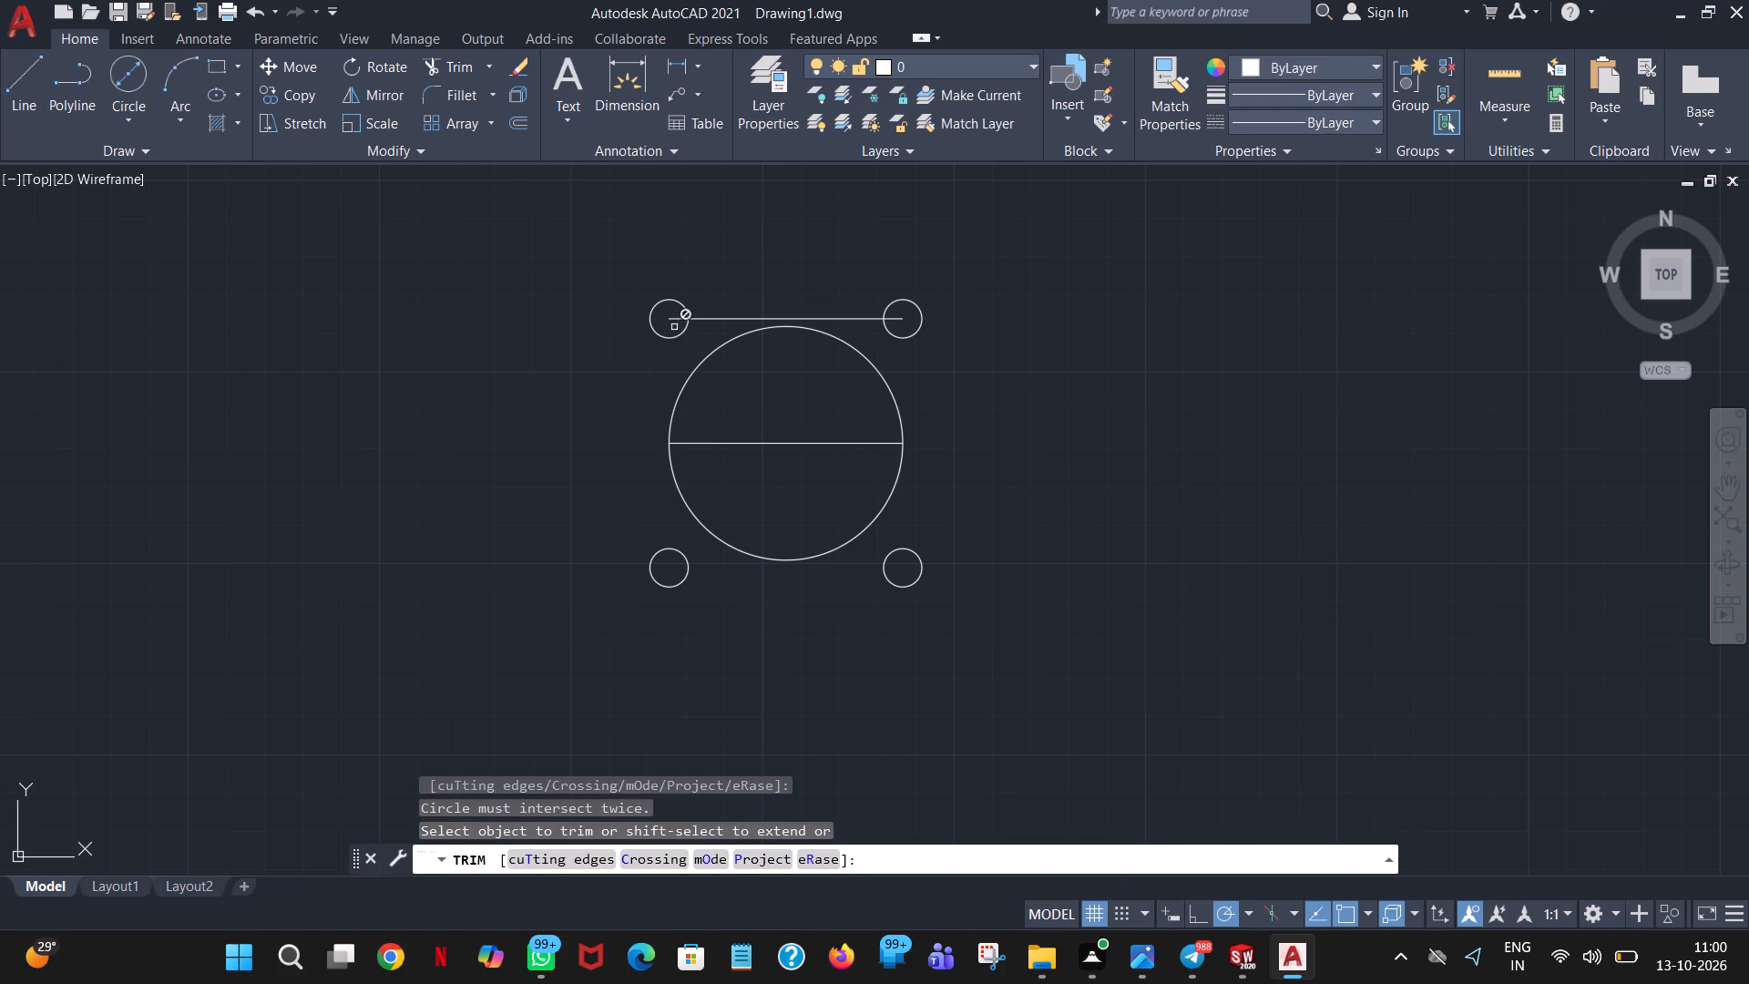
left_click(674, 321)
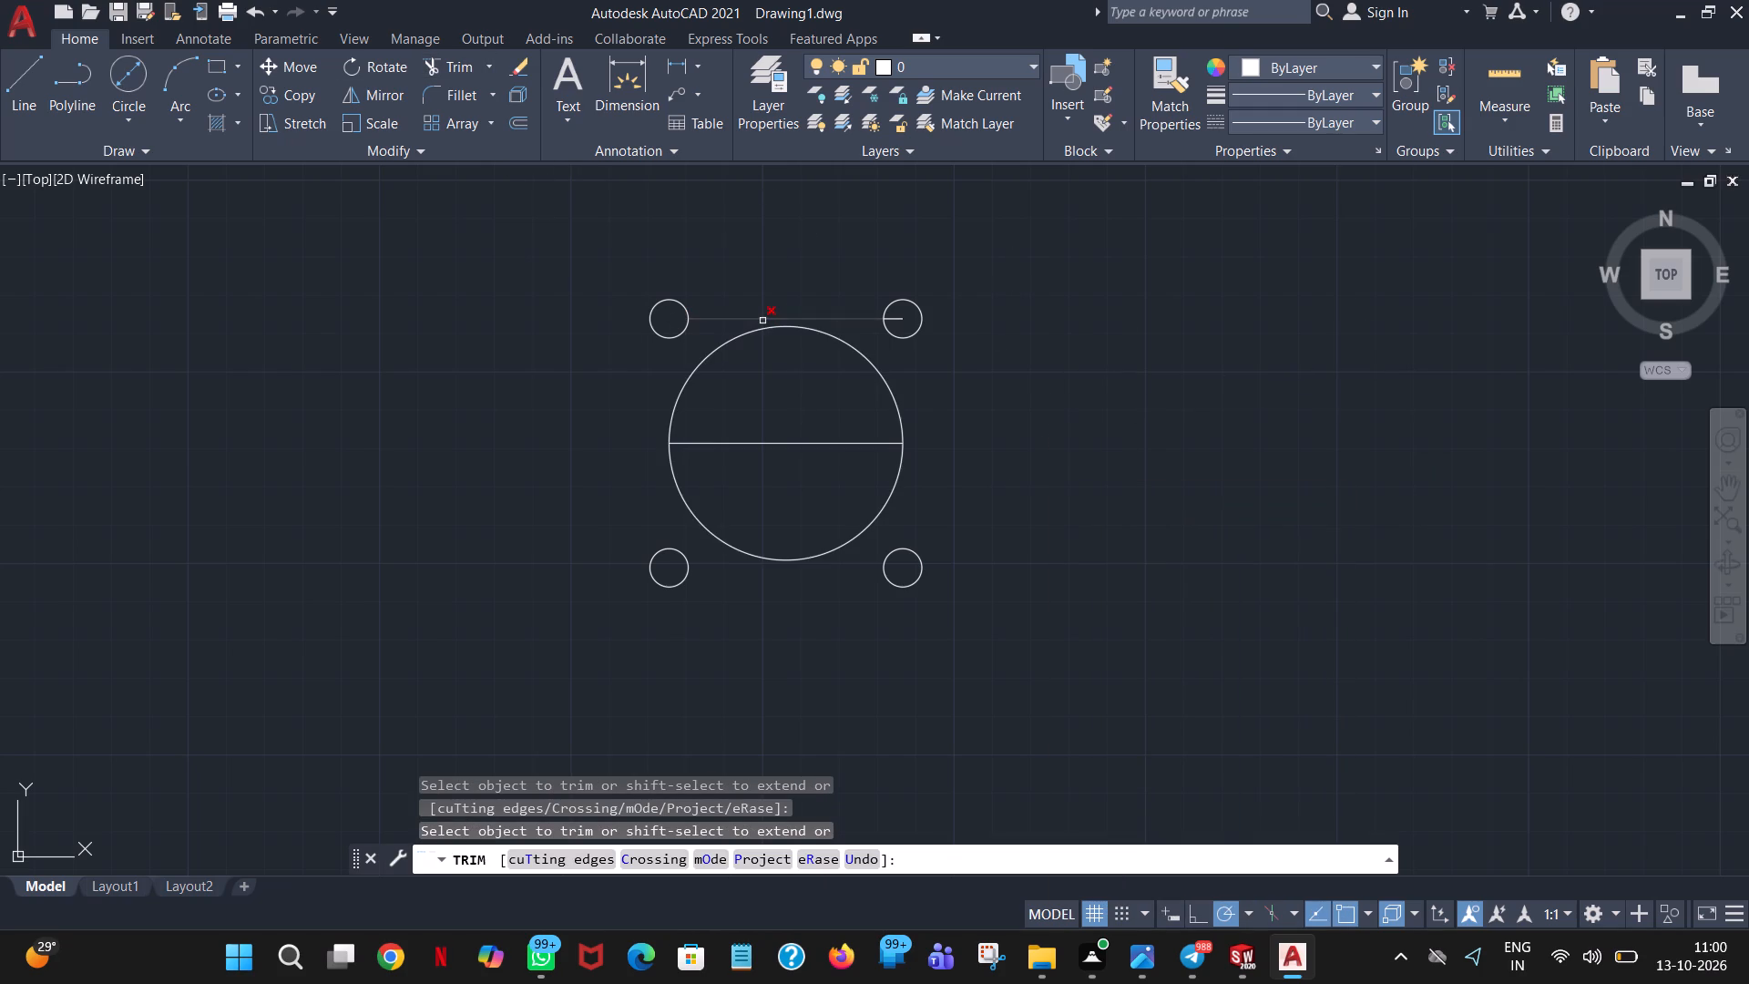
left_click(762, 321)
left_click(902, 322)
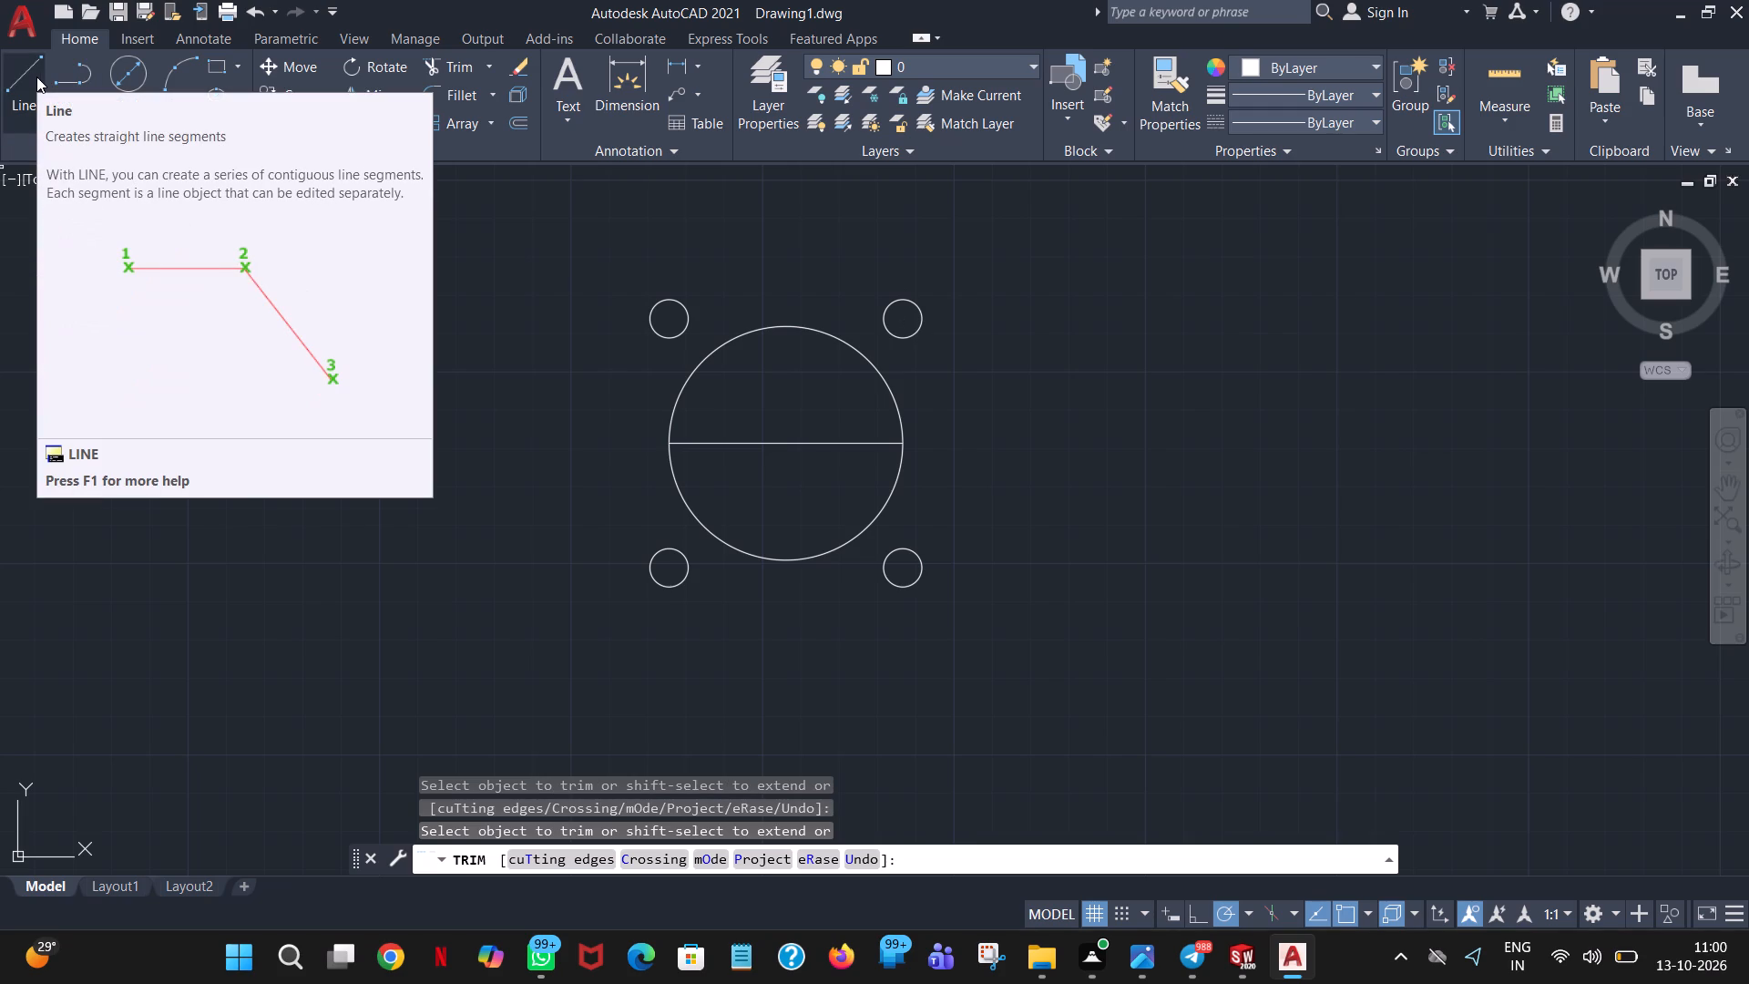
Start a new line with the Line command.
left_click(21, 75)
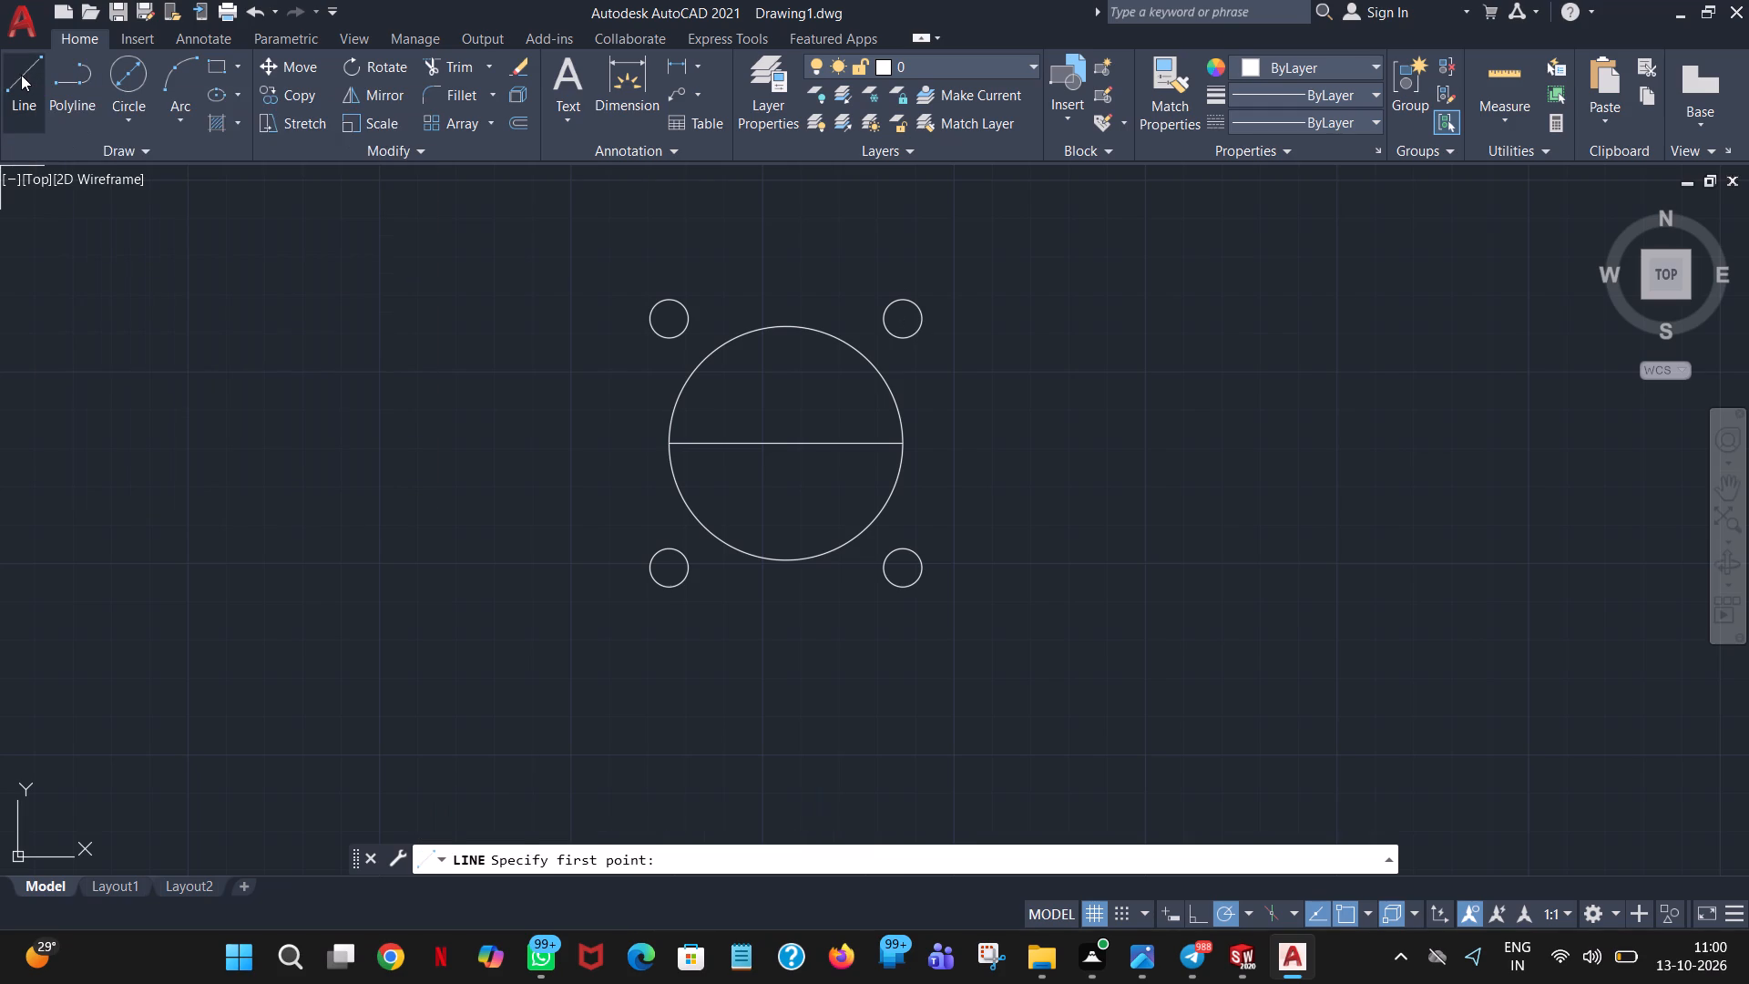
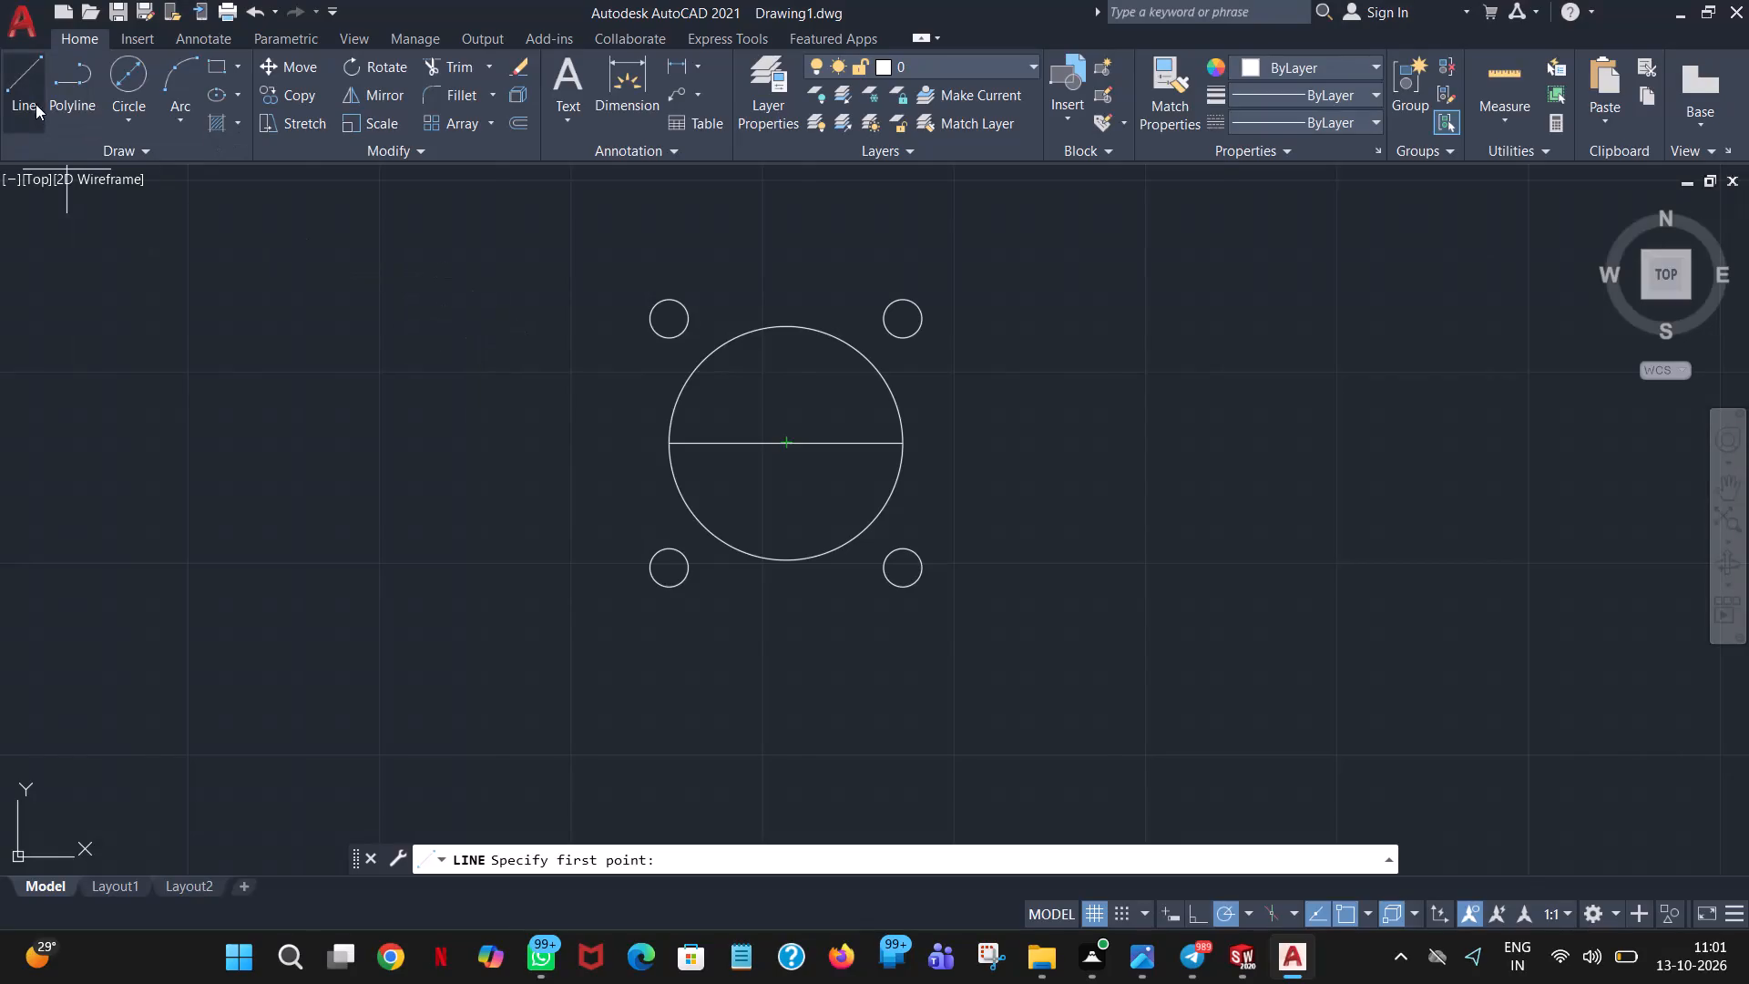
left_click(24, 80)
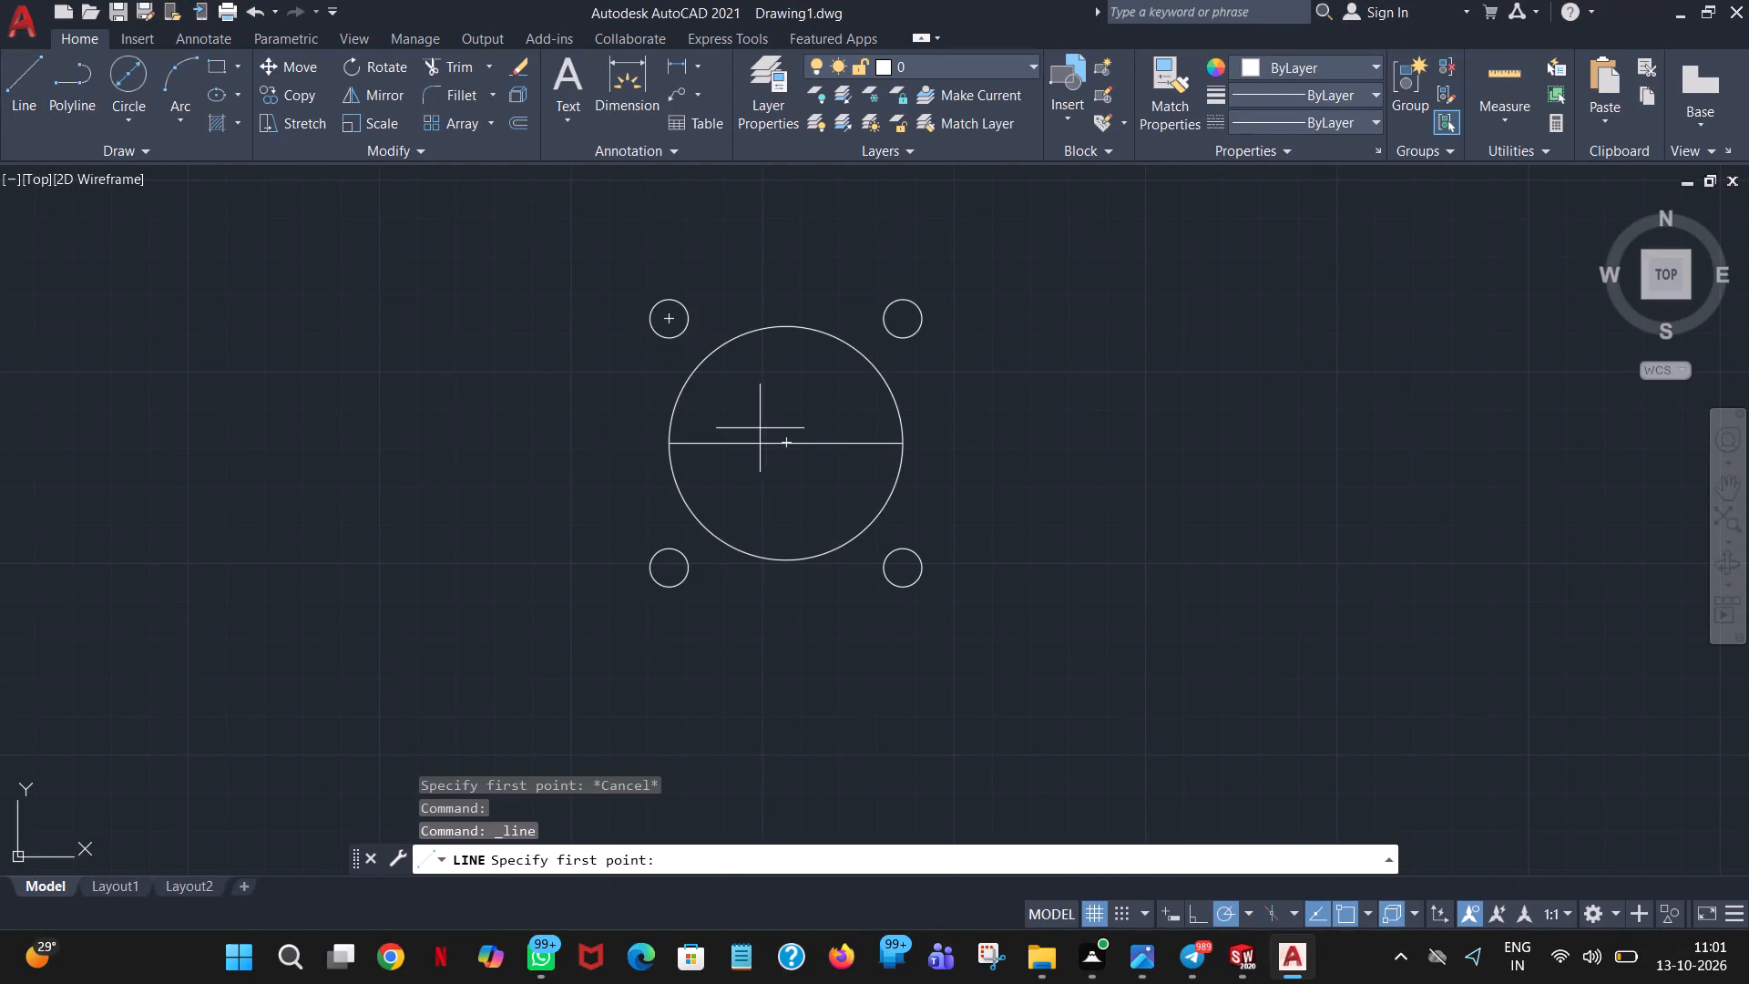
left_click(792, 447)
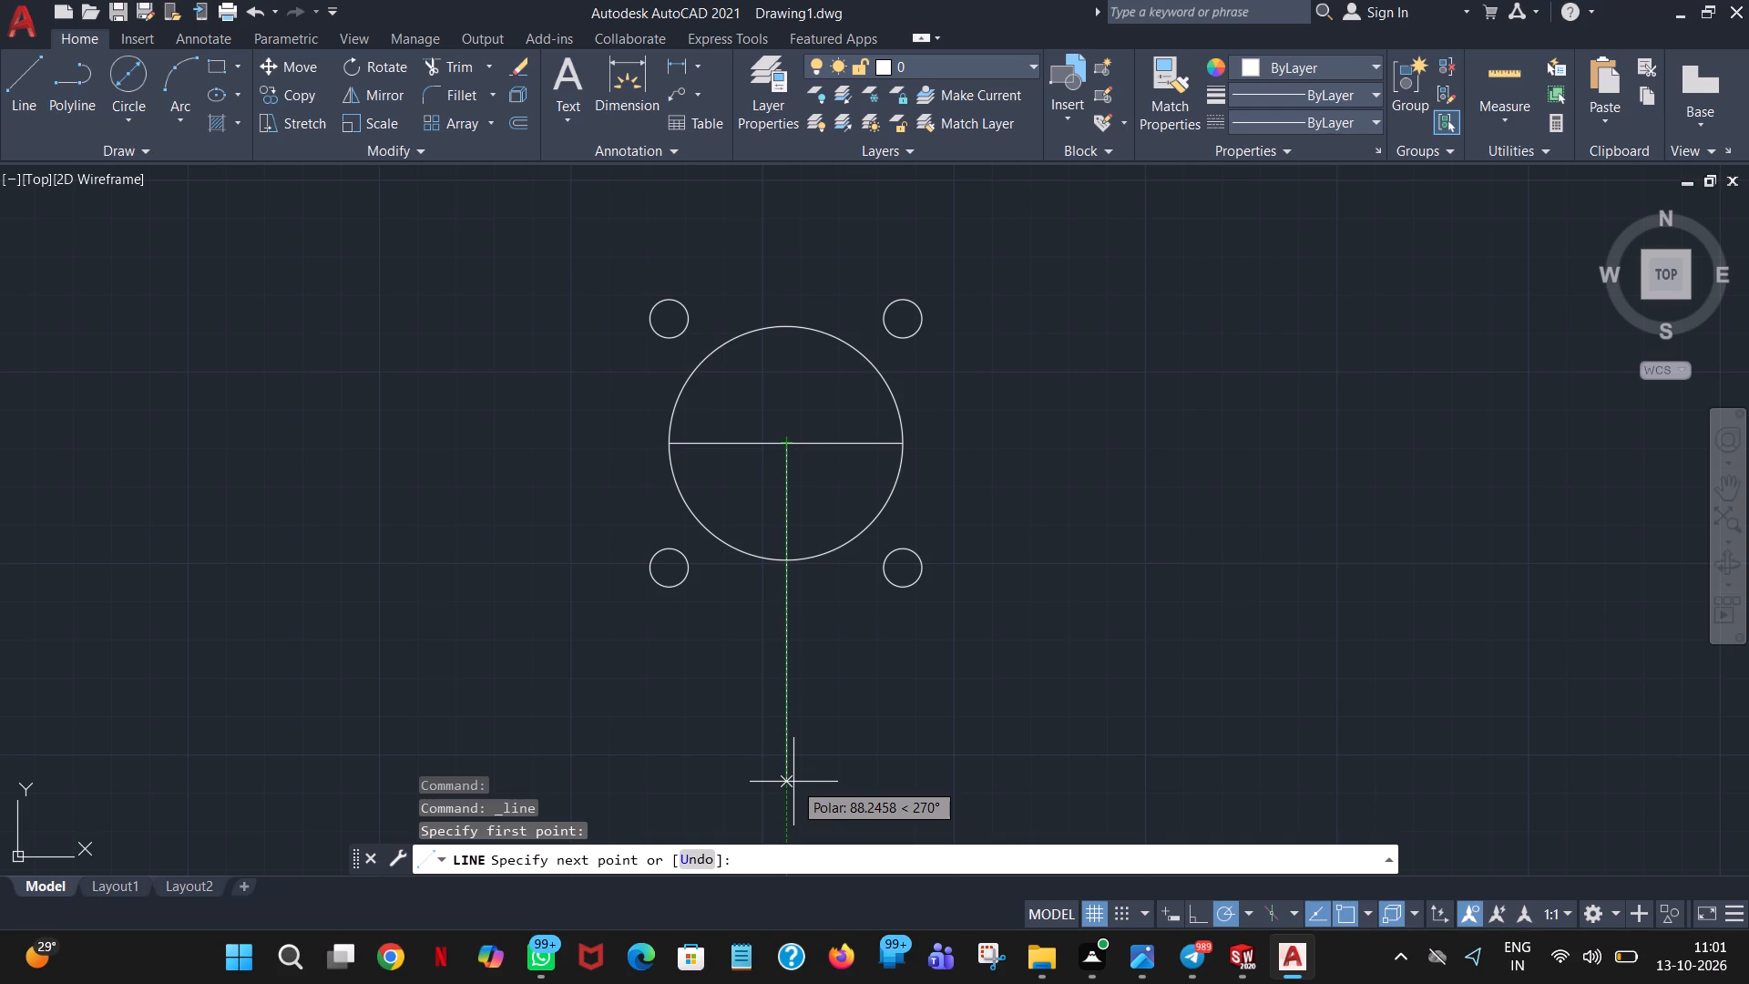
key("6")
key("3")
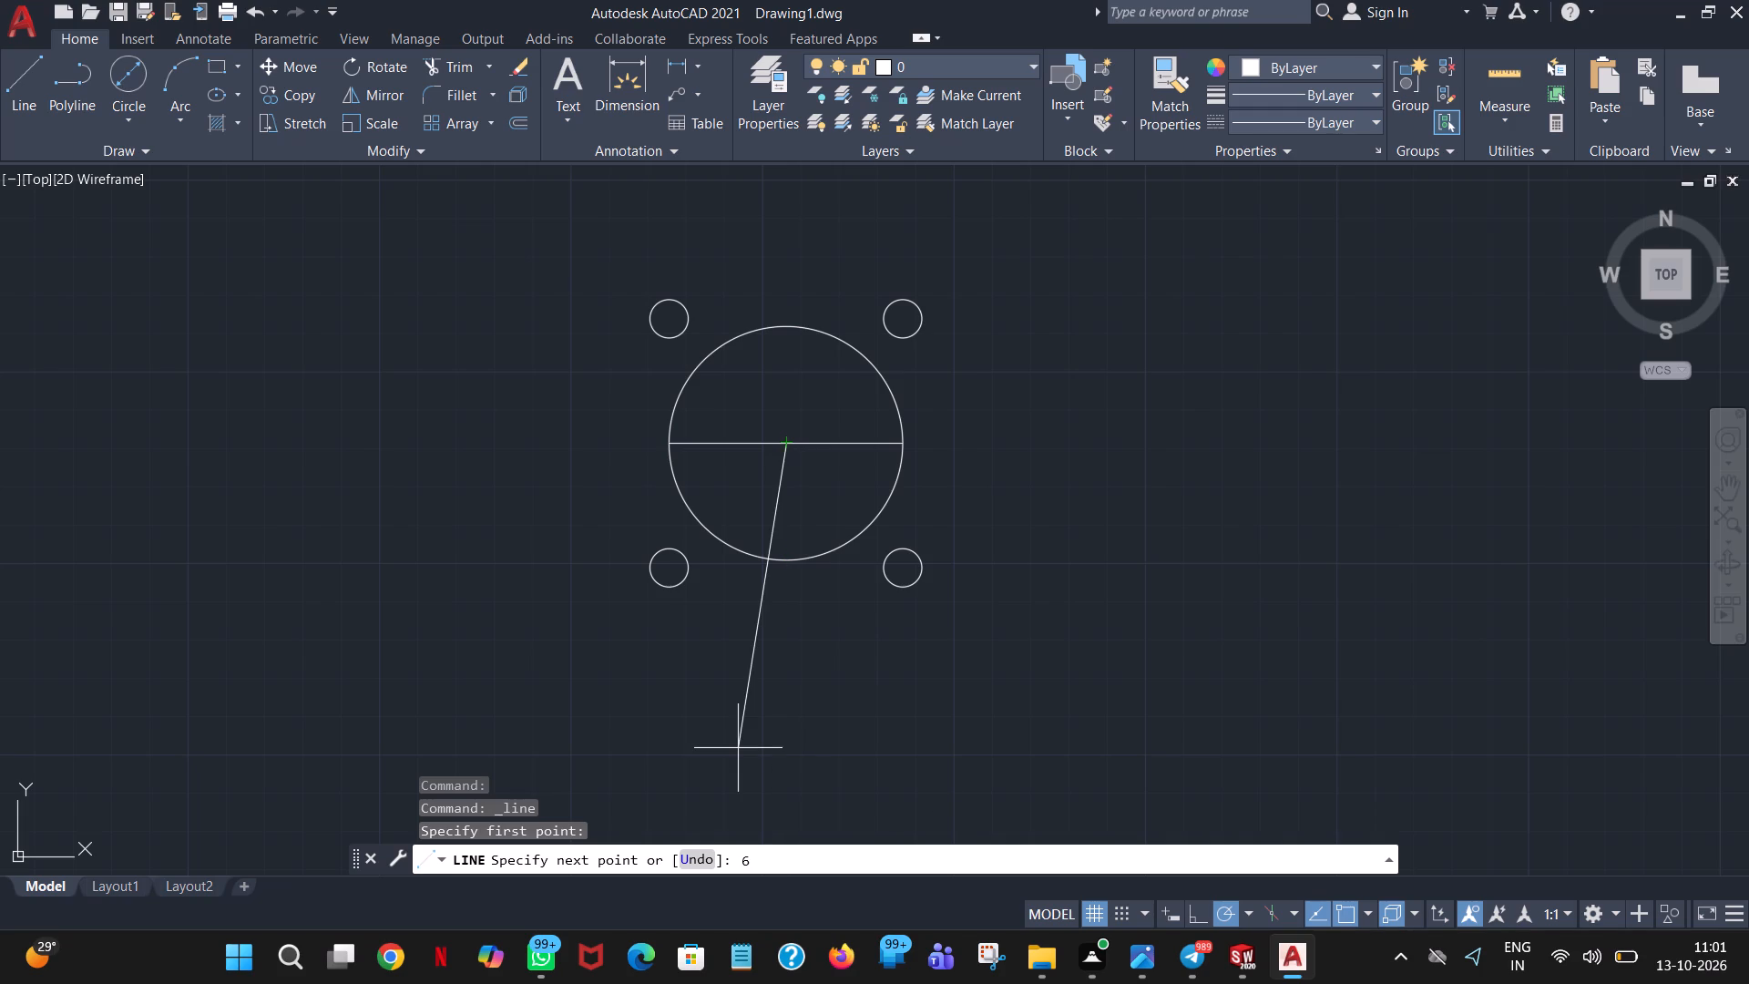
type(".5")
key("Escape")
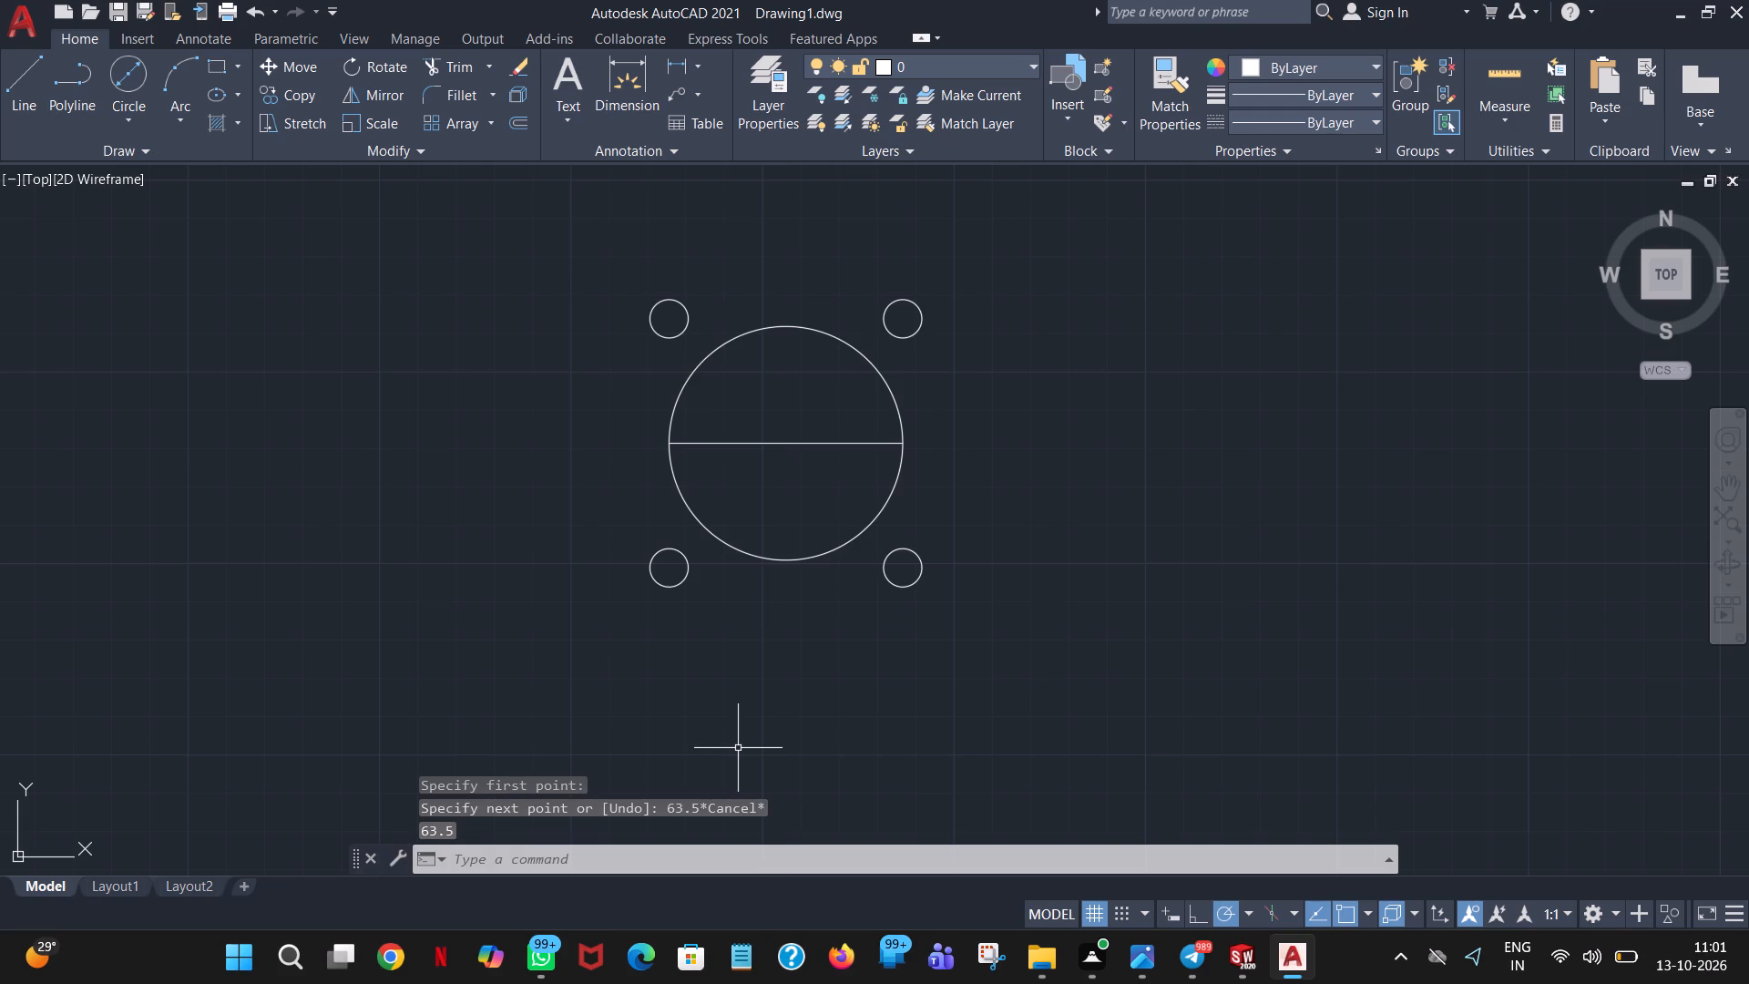
Draw a vertical line 63.5 long straight down from the centre of the large circle.
left_click(32, 68)
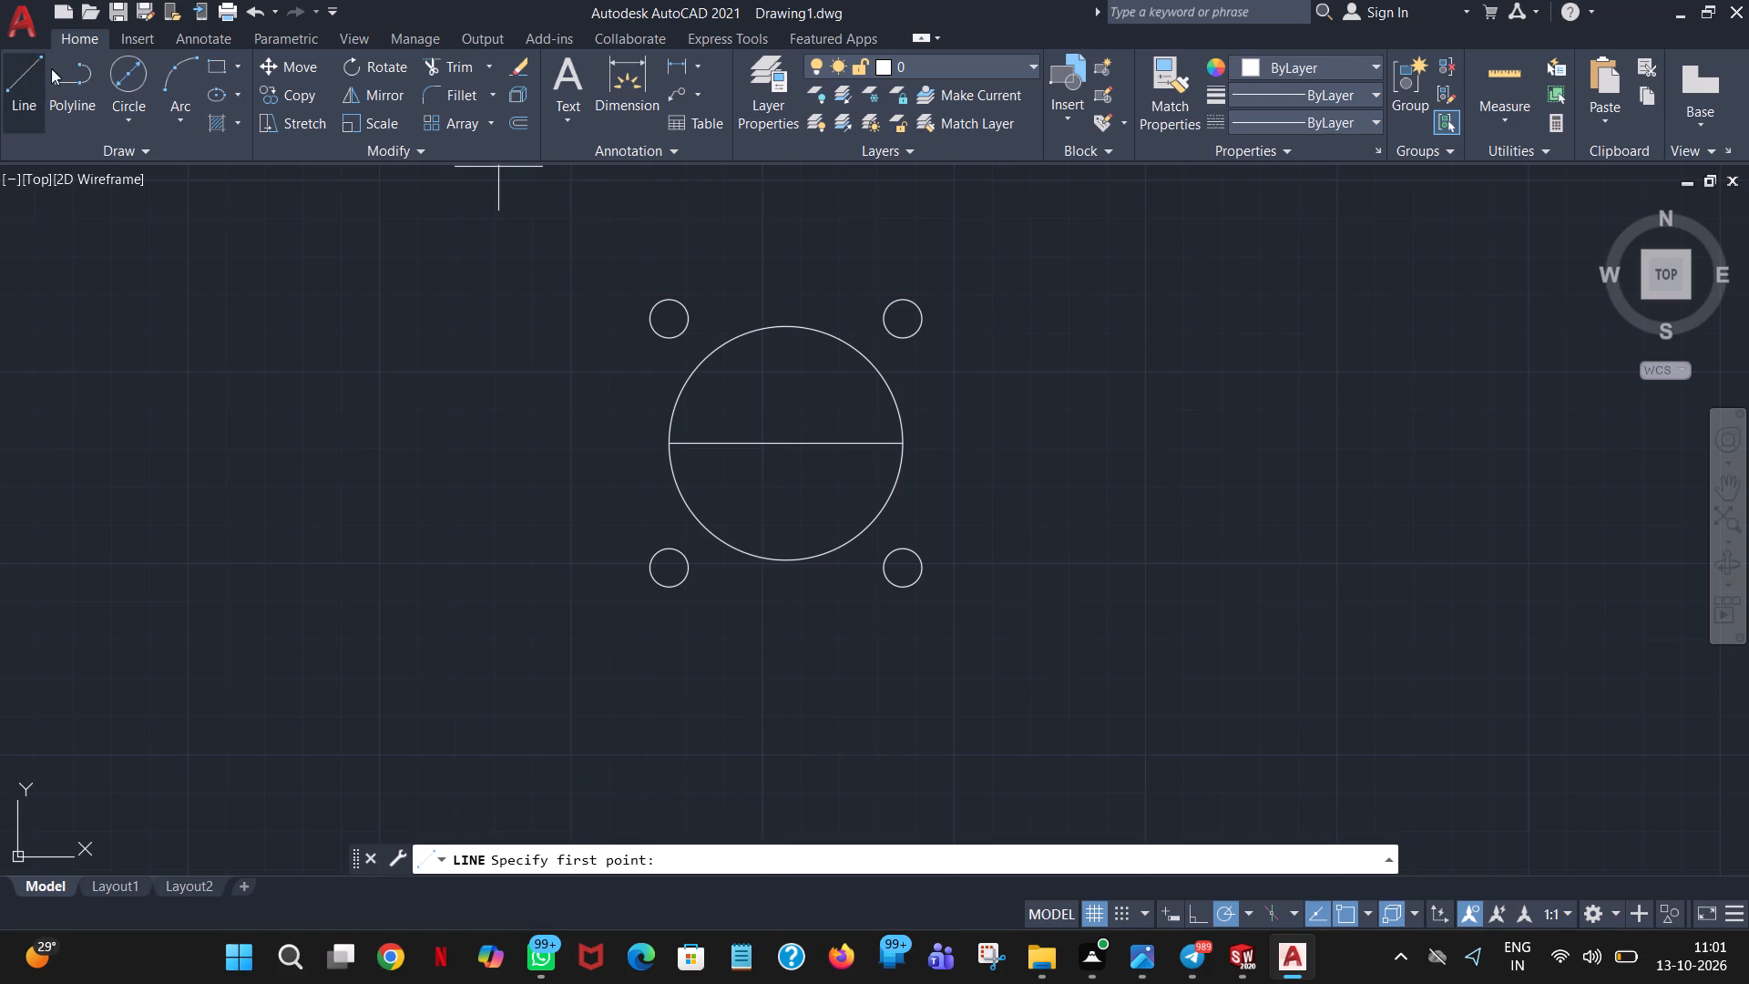
left_click(790, 445)
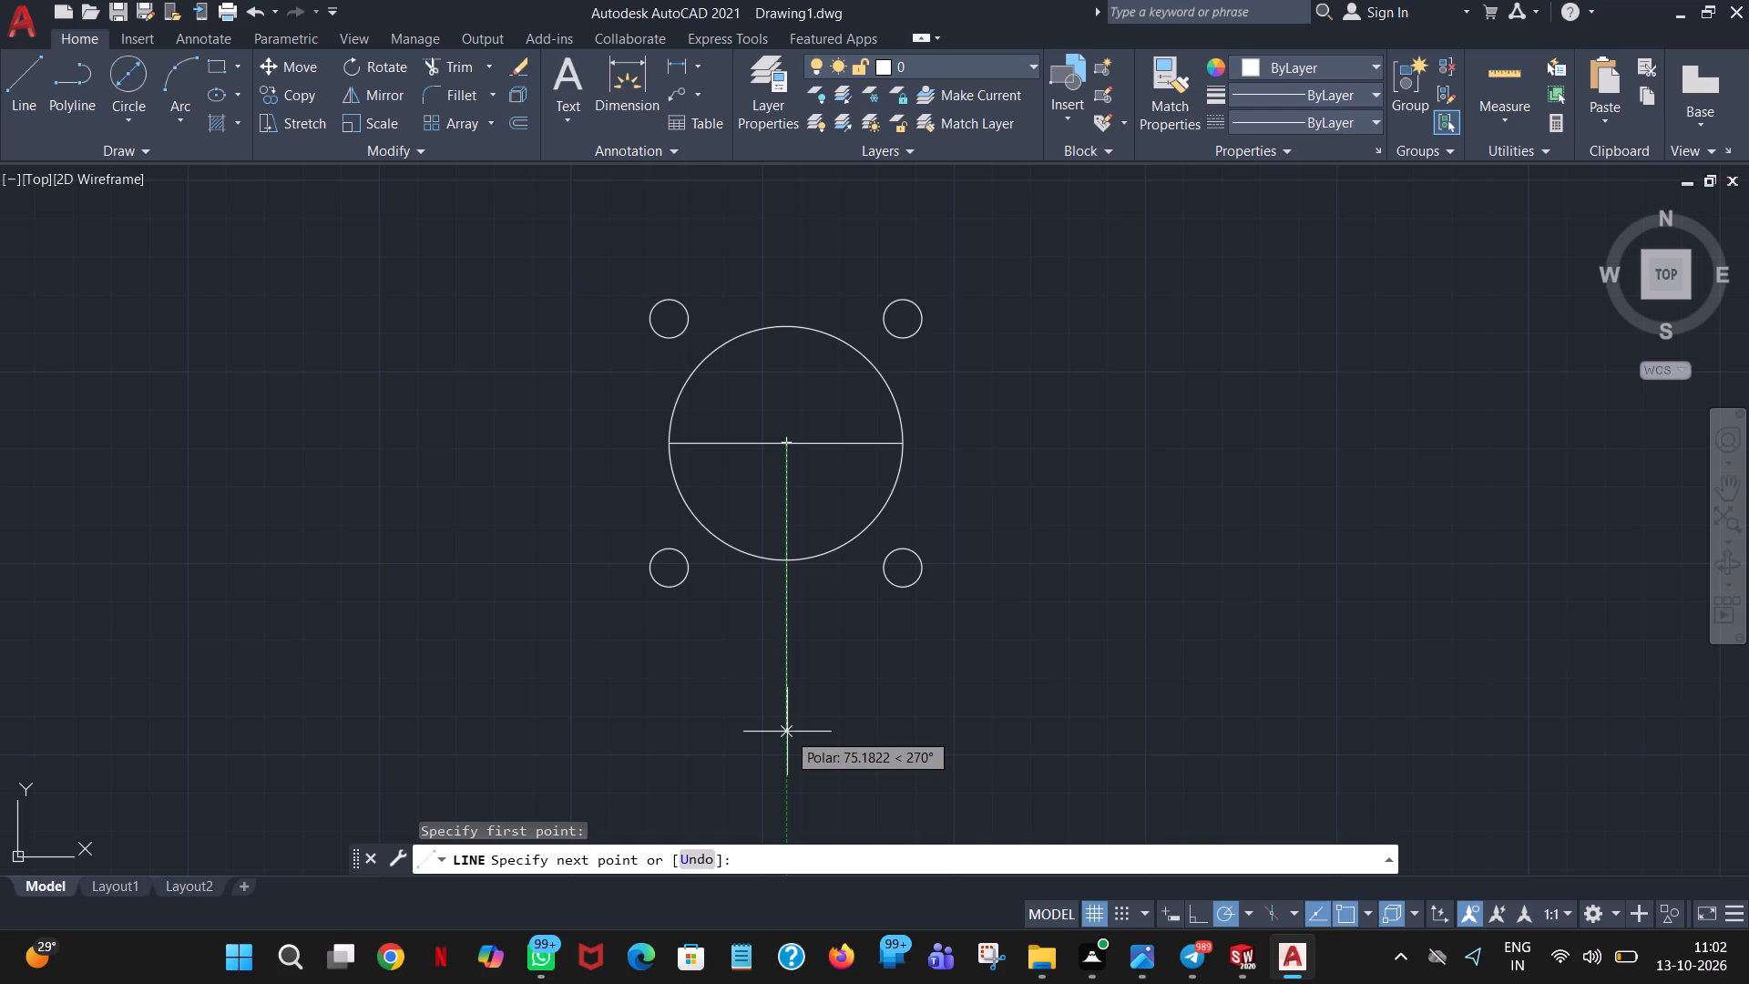
type("63.5")
key("Return")
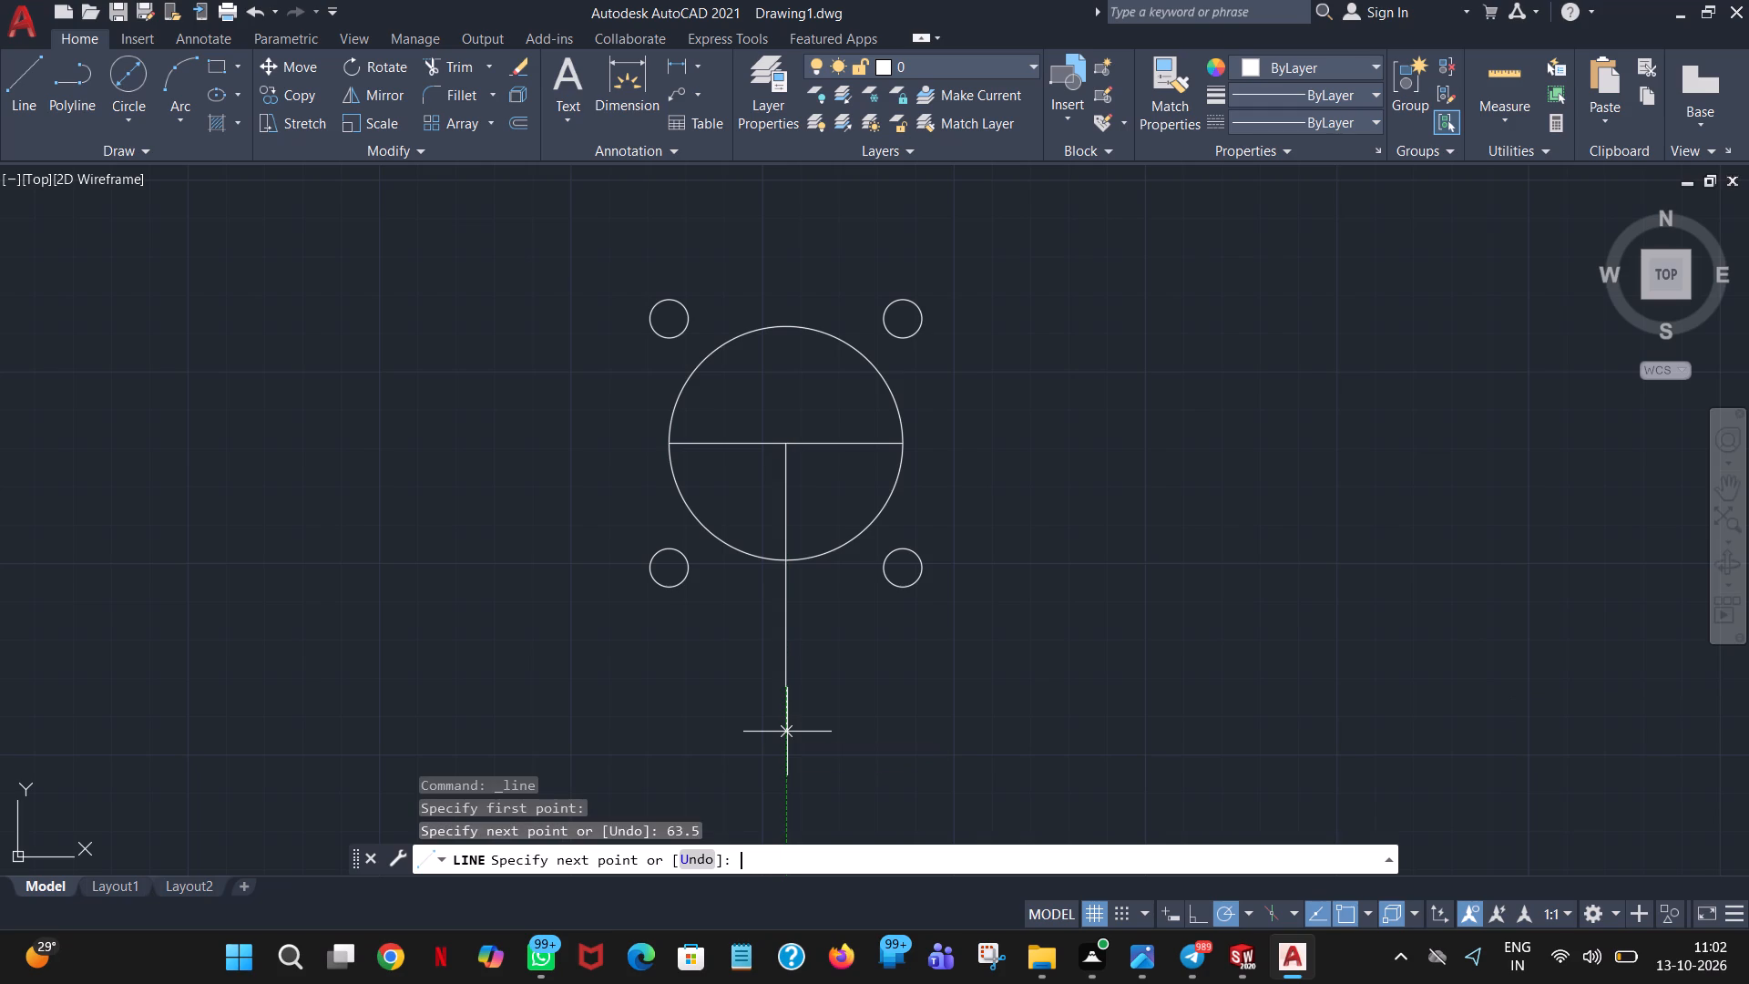
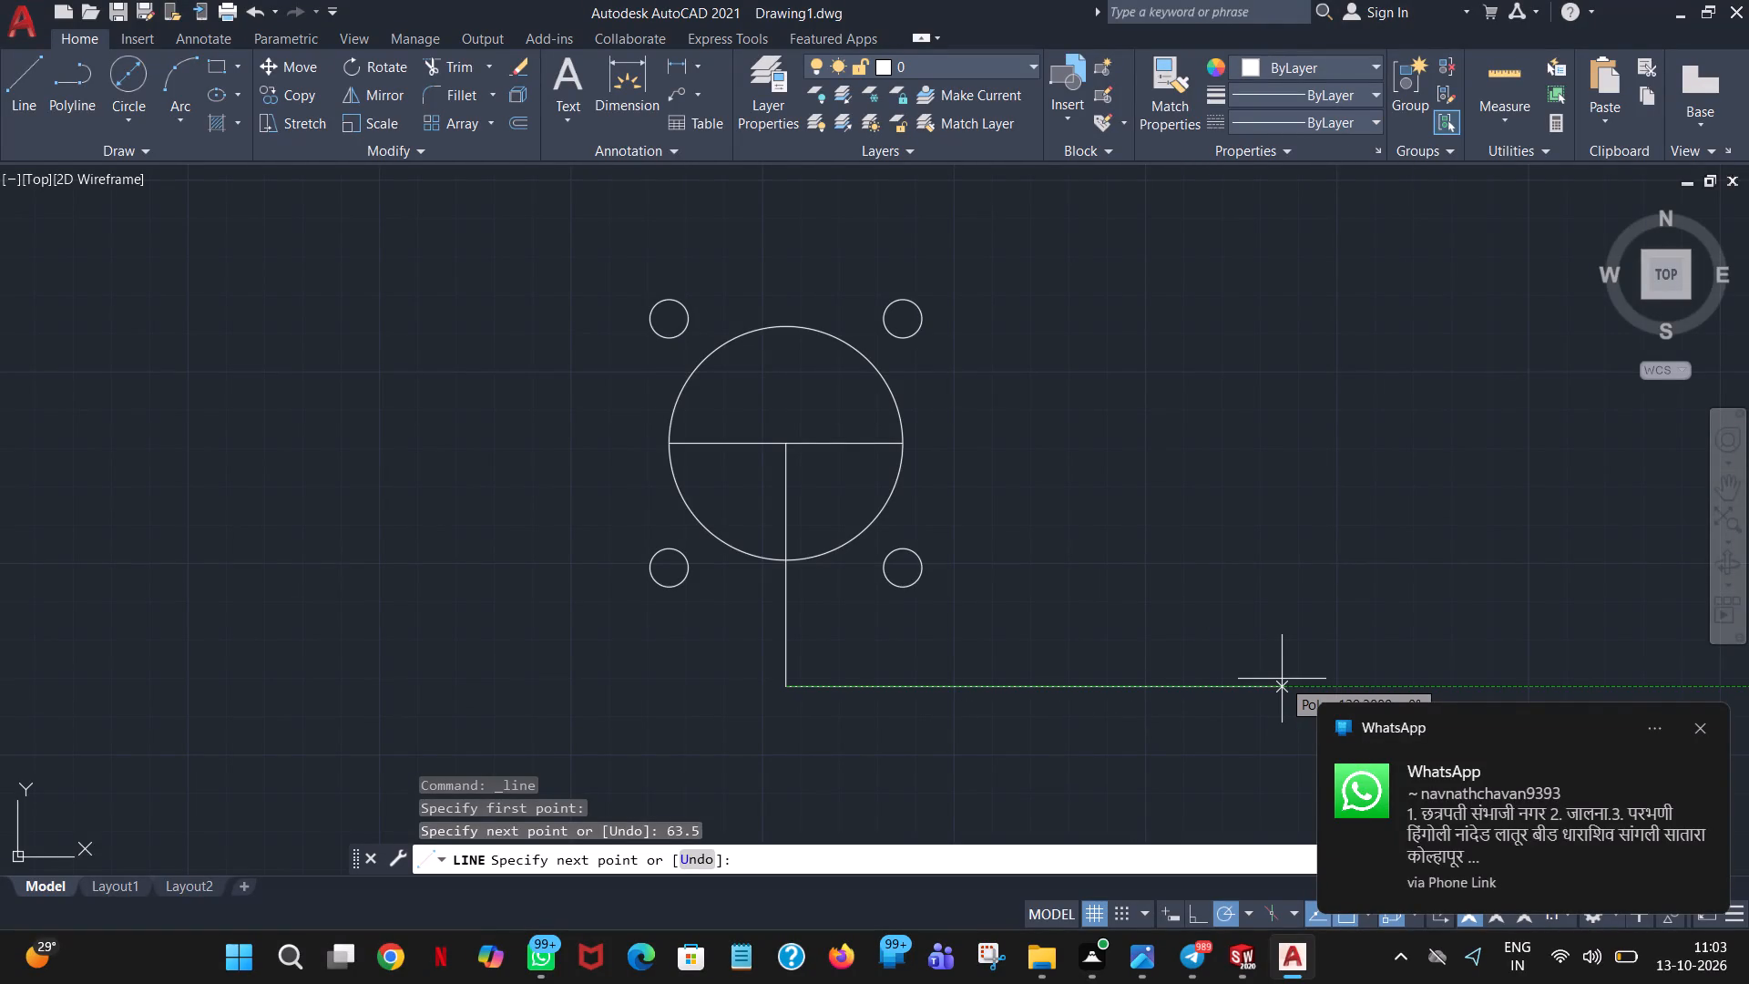
Continue the line horizontally 92 to the right from the lower end of the vertical line.
key("1")
key("8")
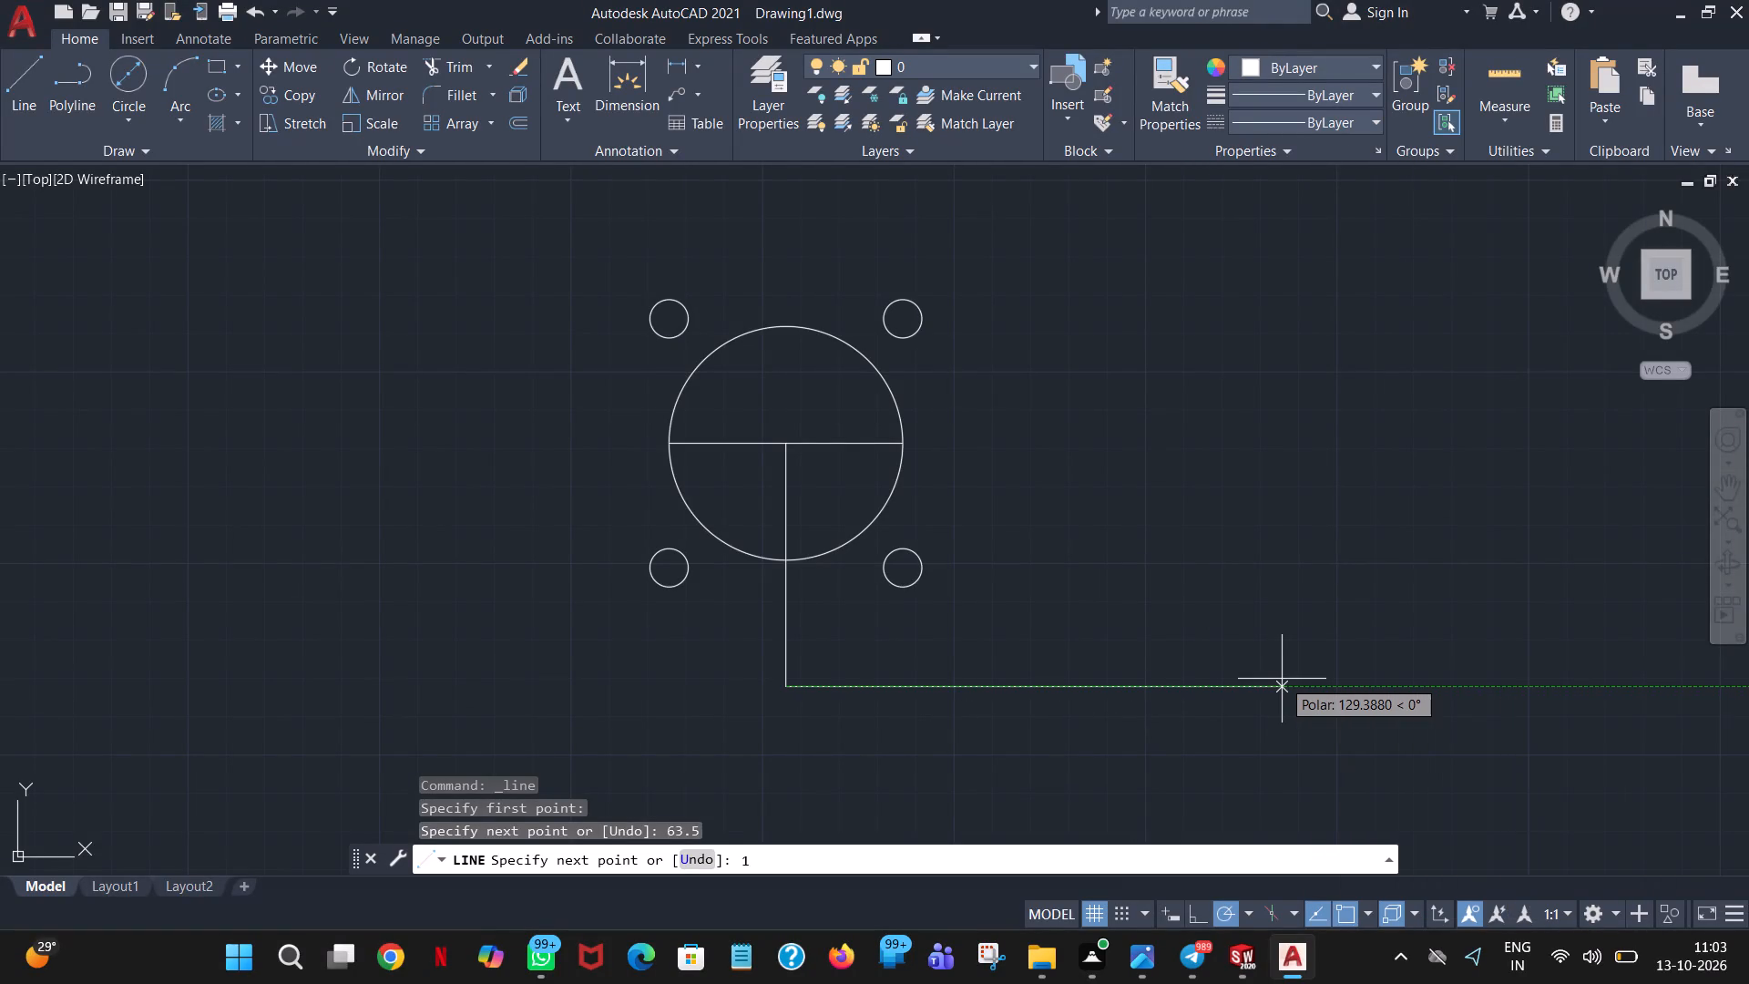
type("4/2")
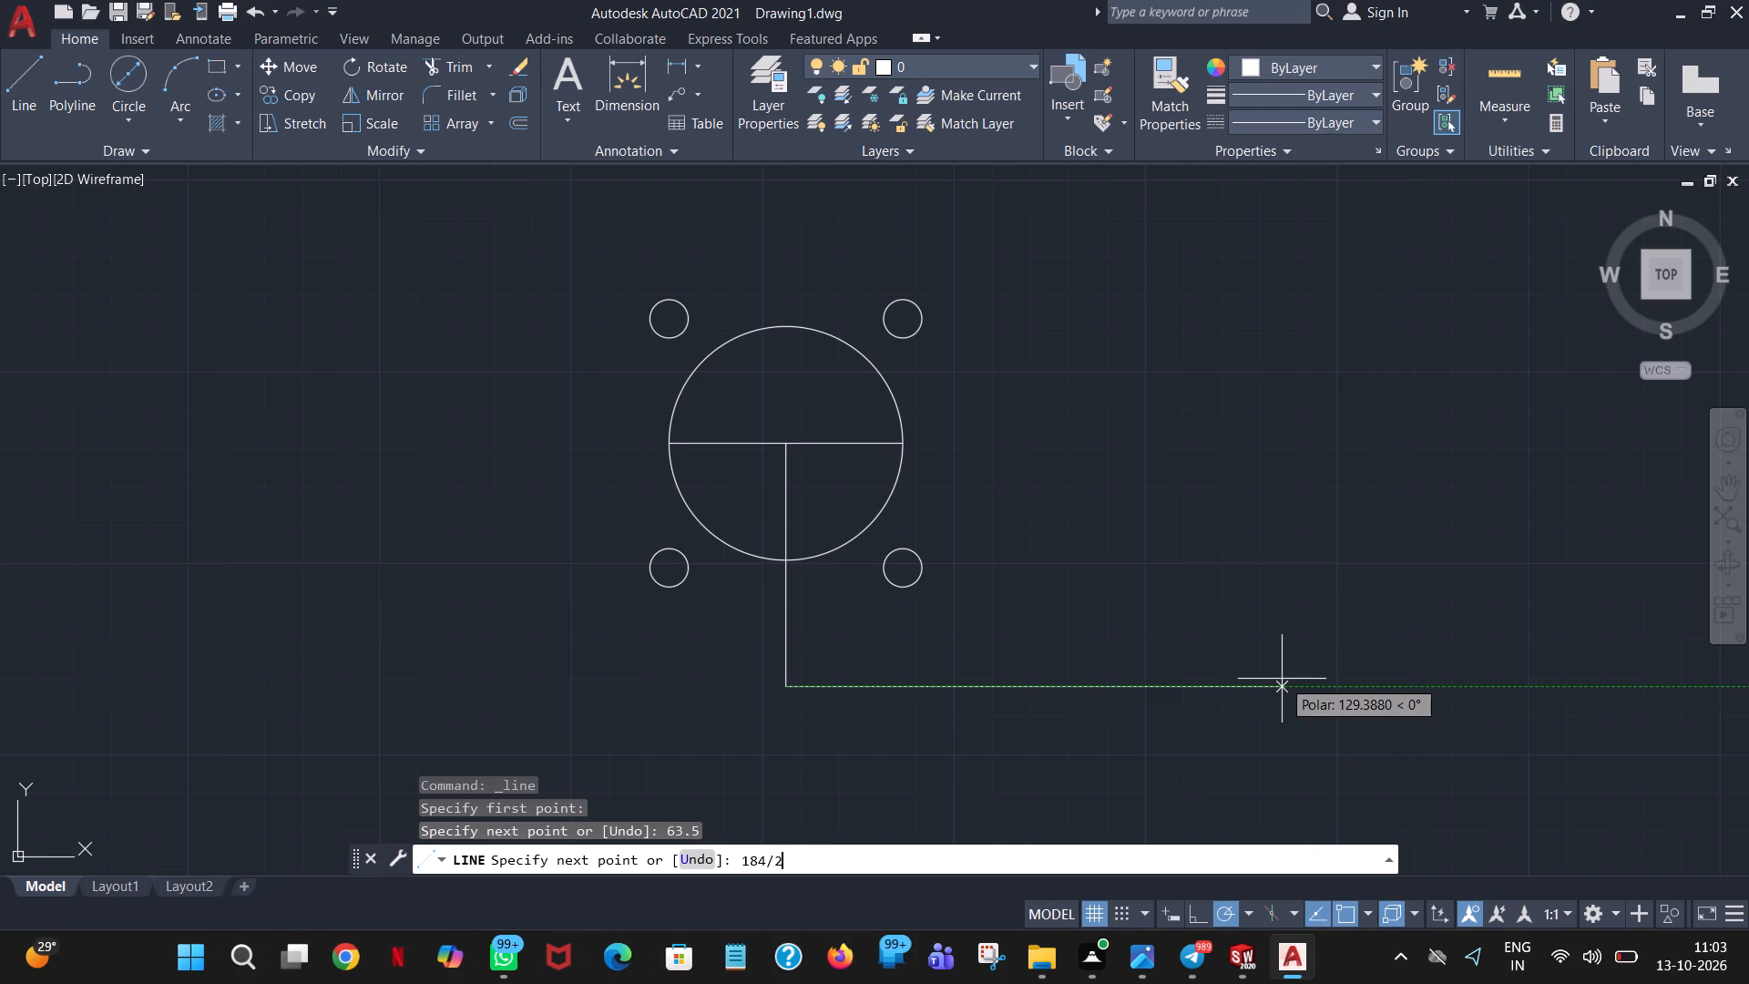
key("Return")
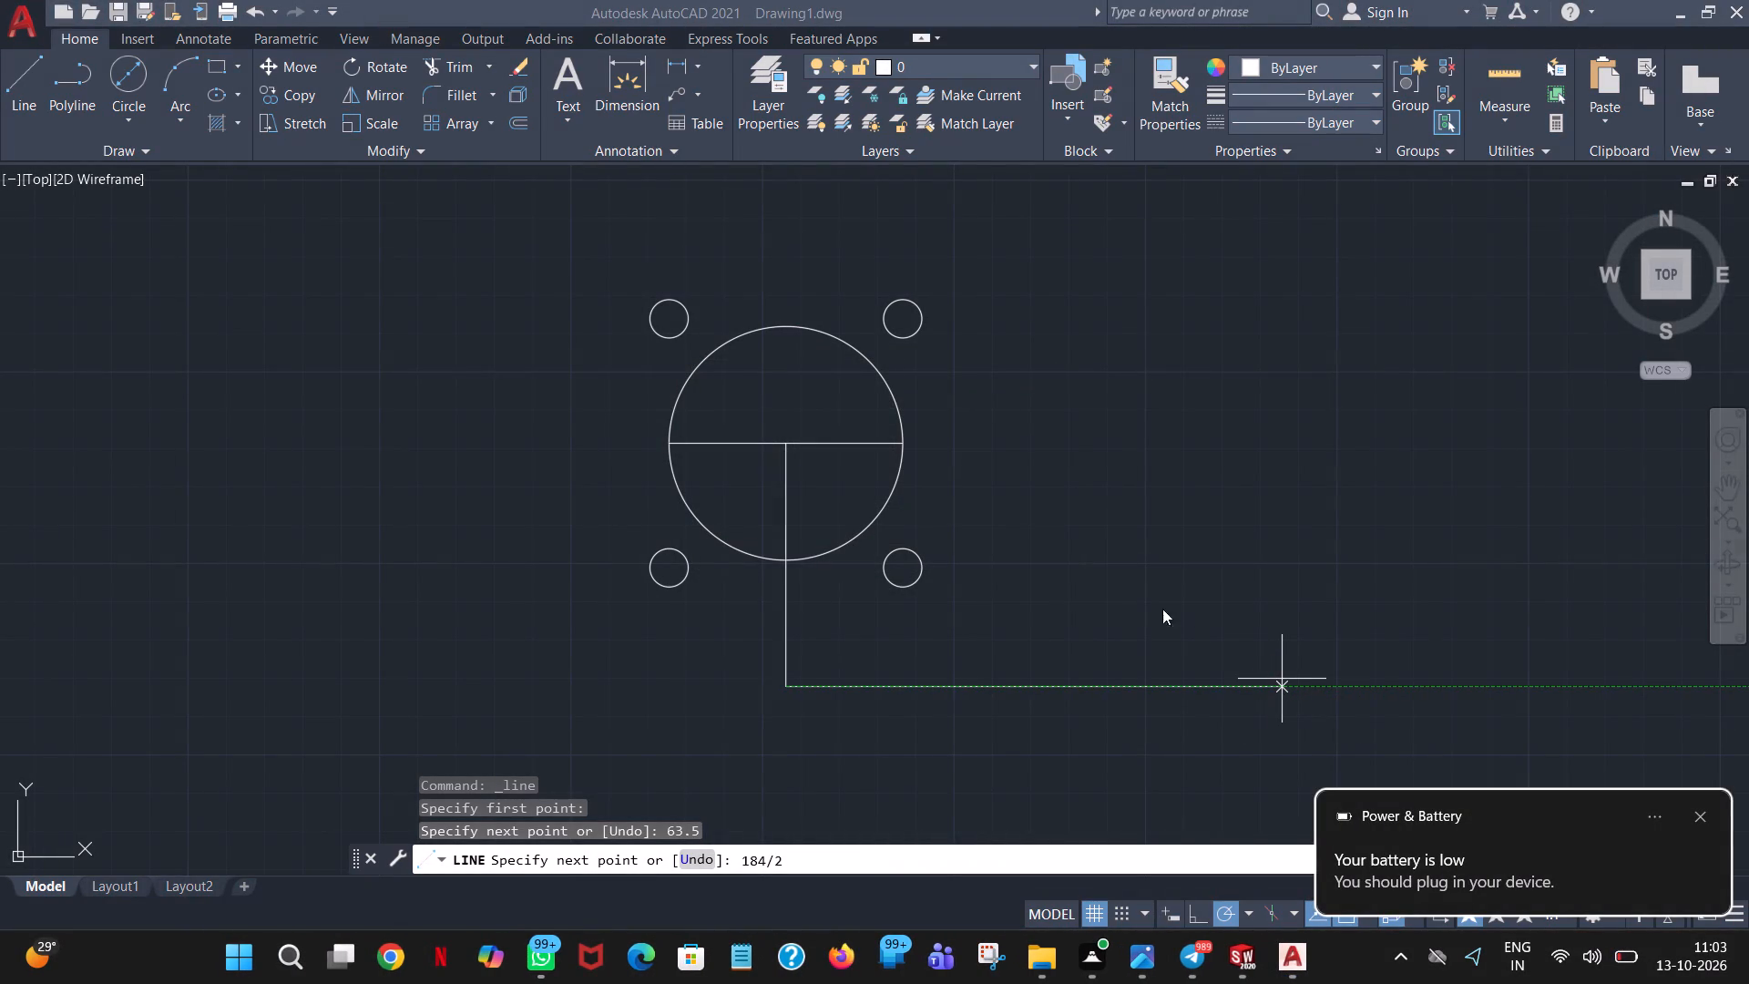
left_click(1705, 811)
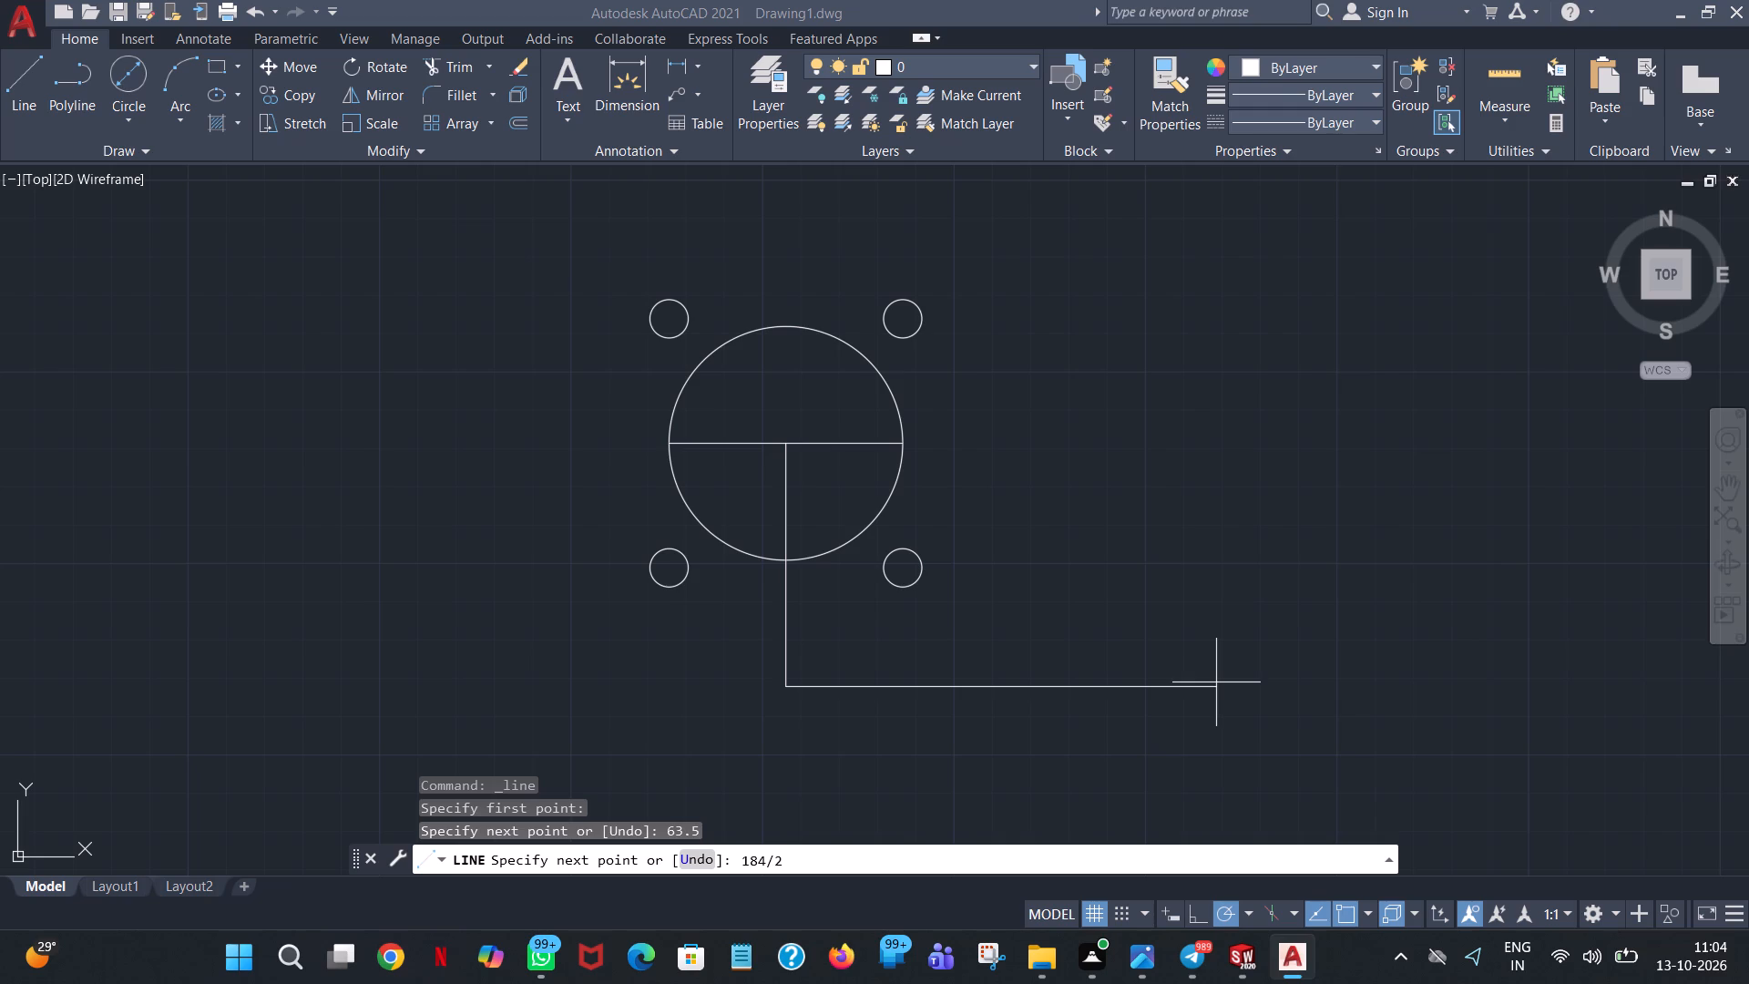
key("BackSpace")
key("BackSpace")
key("BackSpace")
key("BackSpace")
key("BackSpace")
type("92")
key("Return")
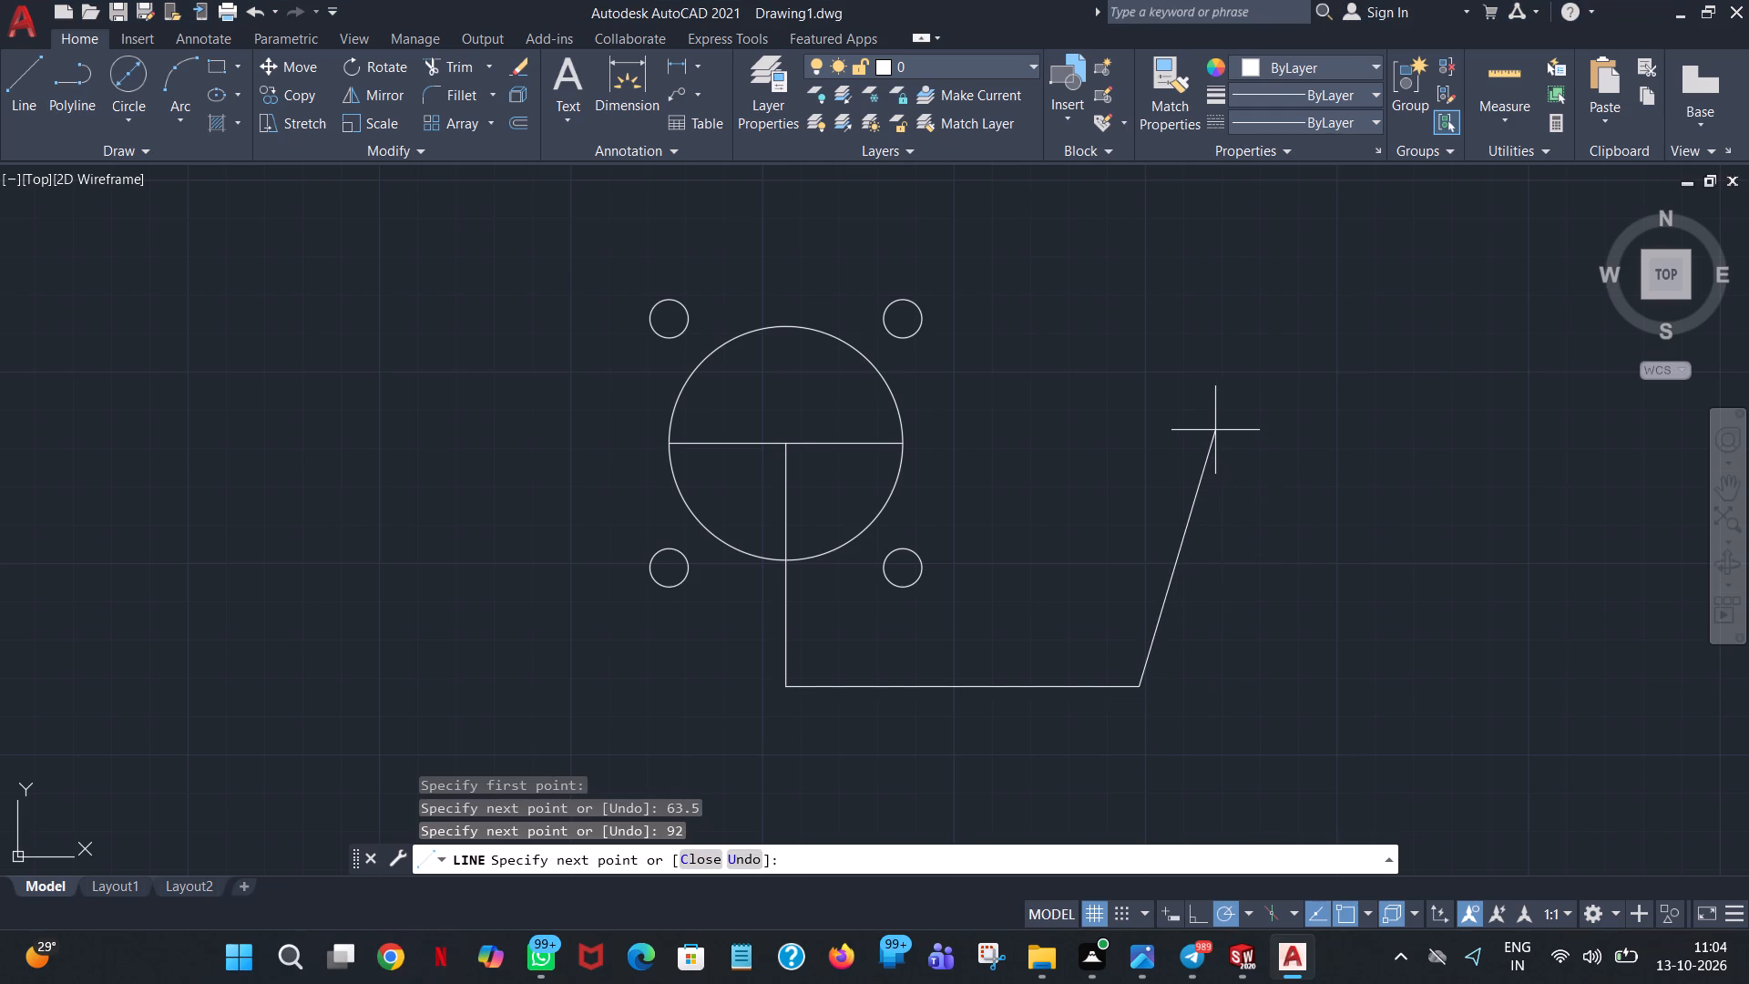
right_click(1261, 489)
left_click(1298, 502)
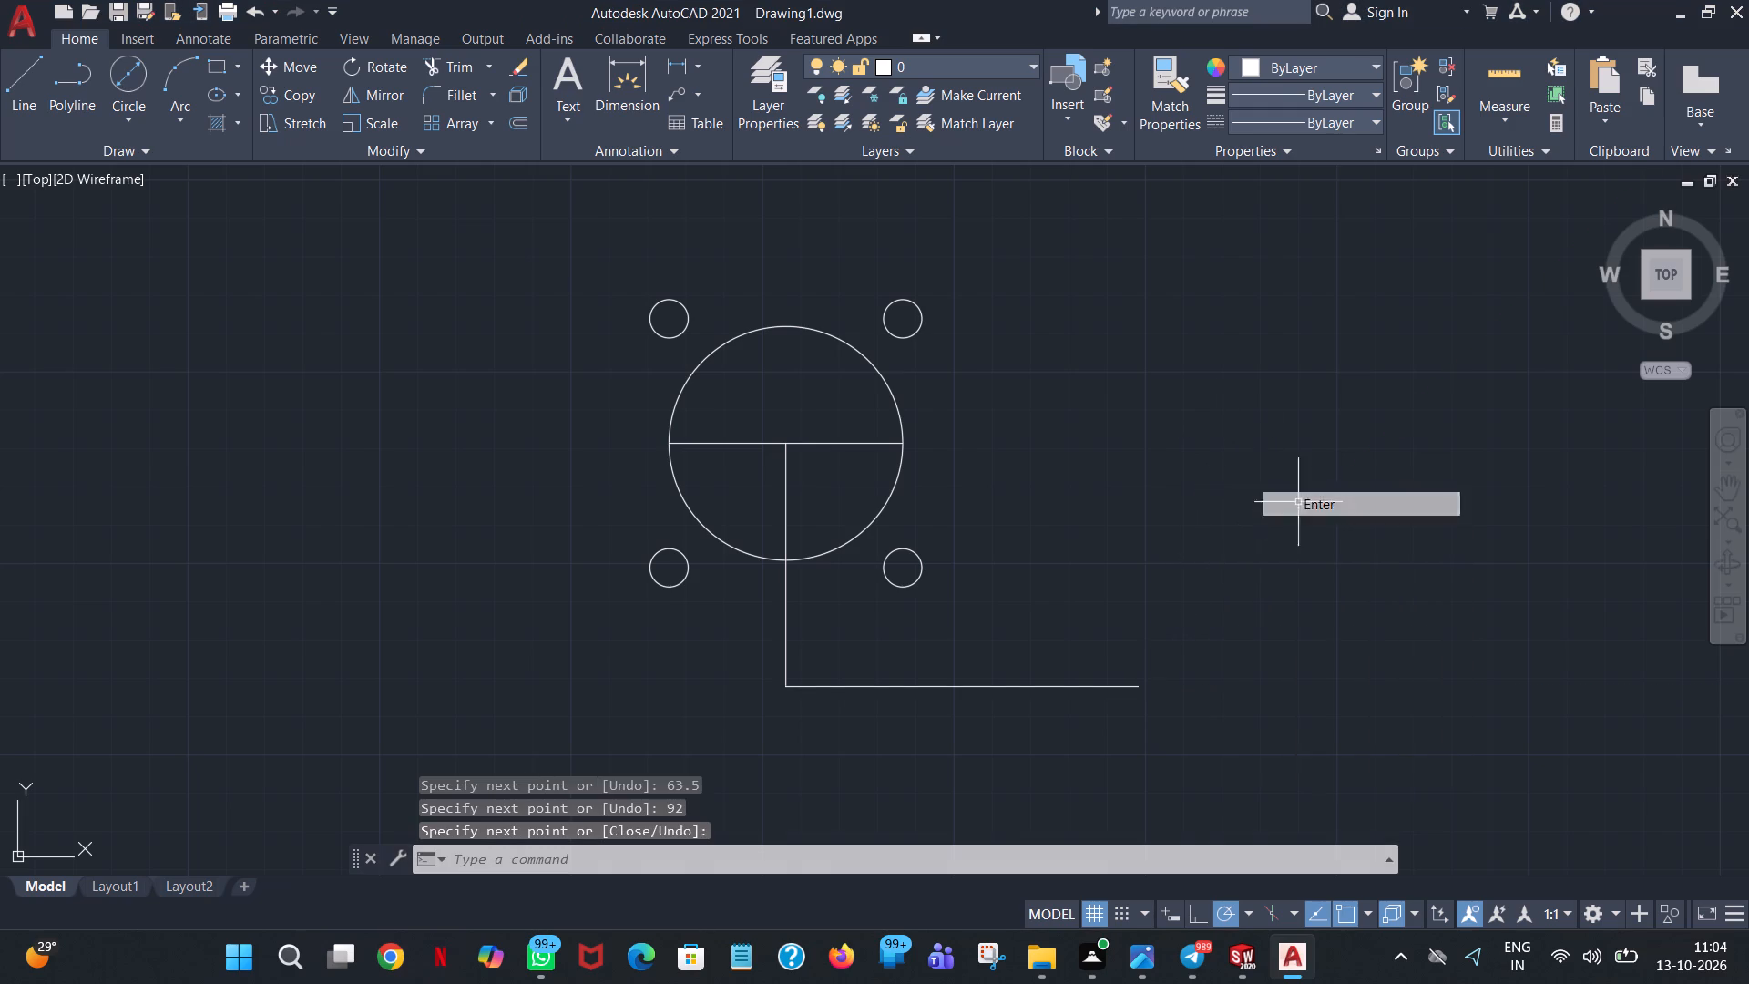
Draw a horizontal line 92 long to the left from the lower end of the vertical line.
left_click(20, 71)
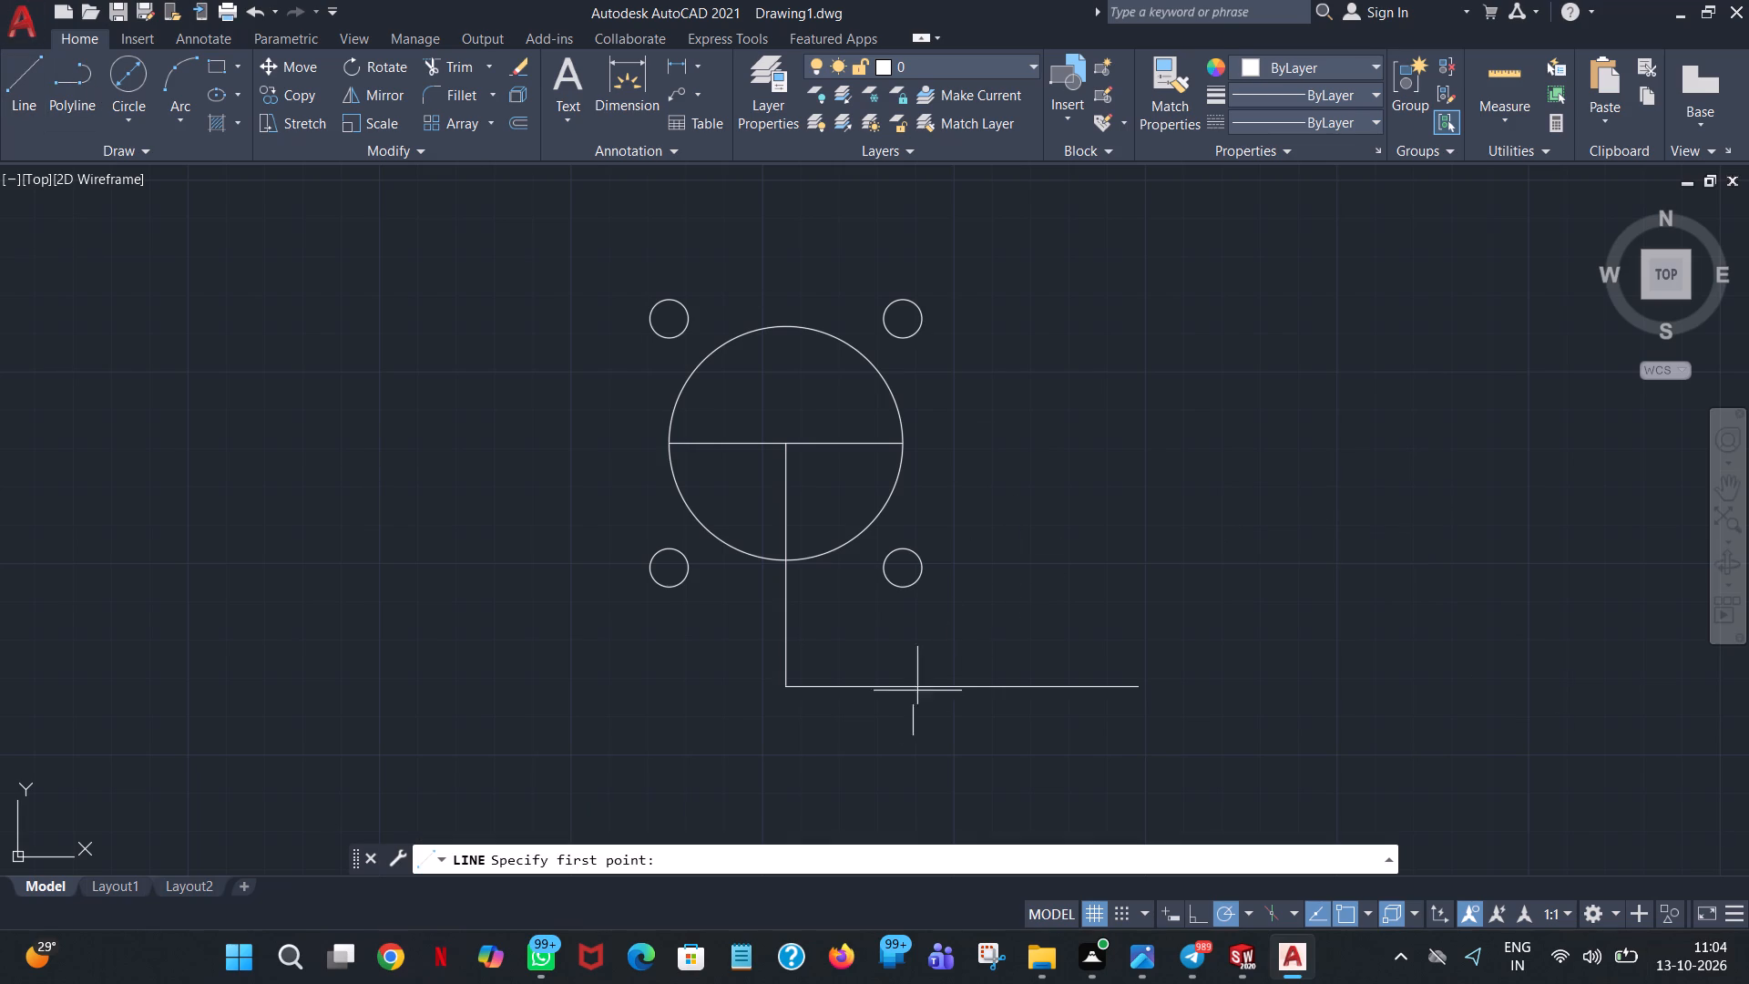
left_click(787, 688)
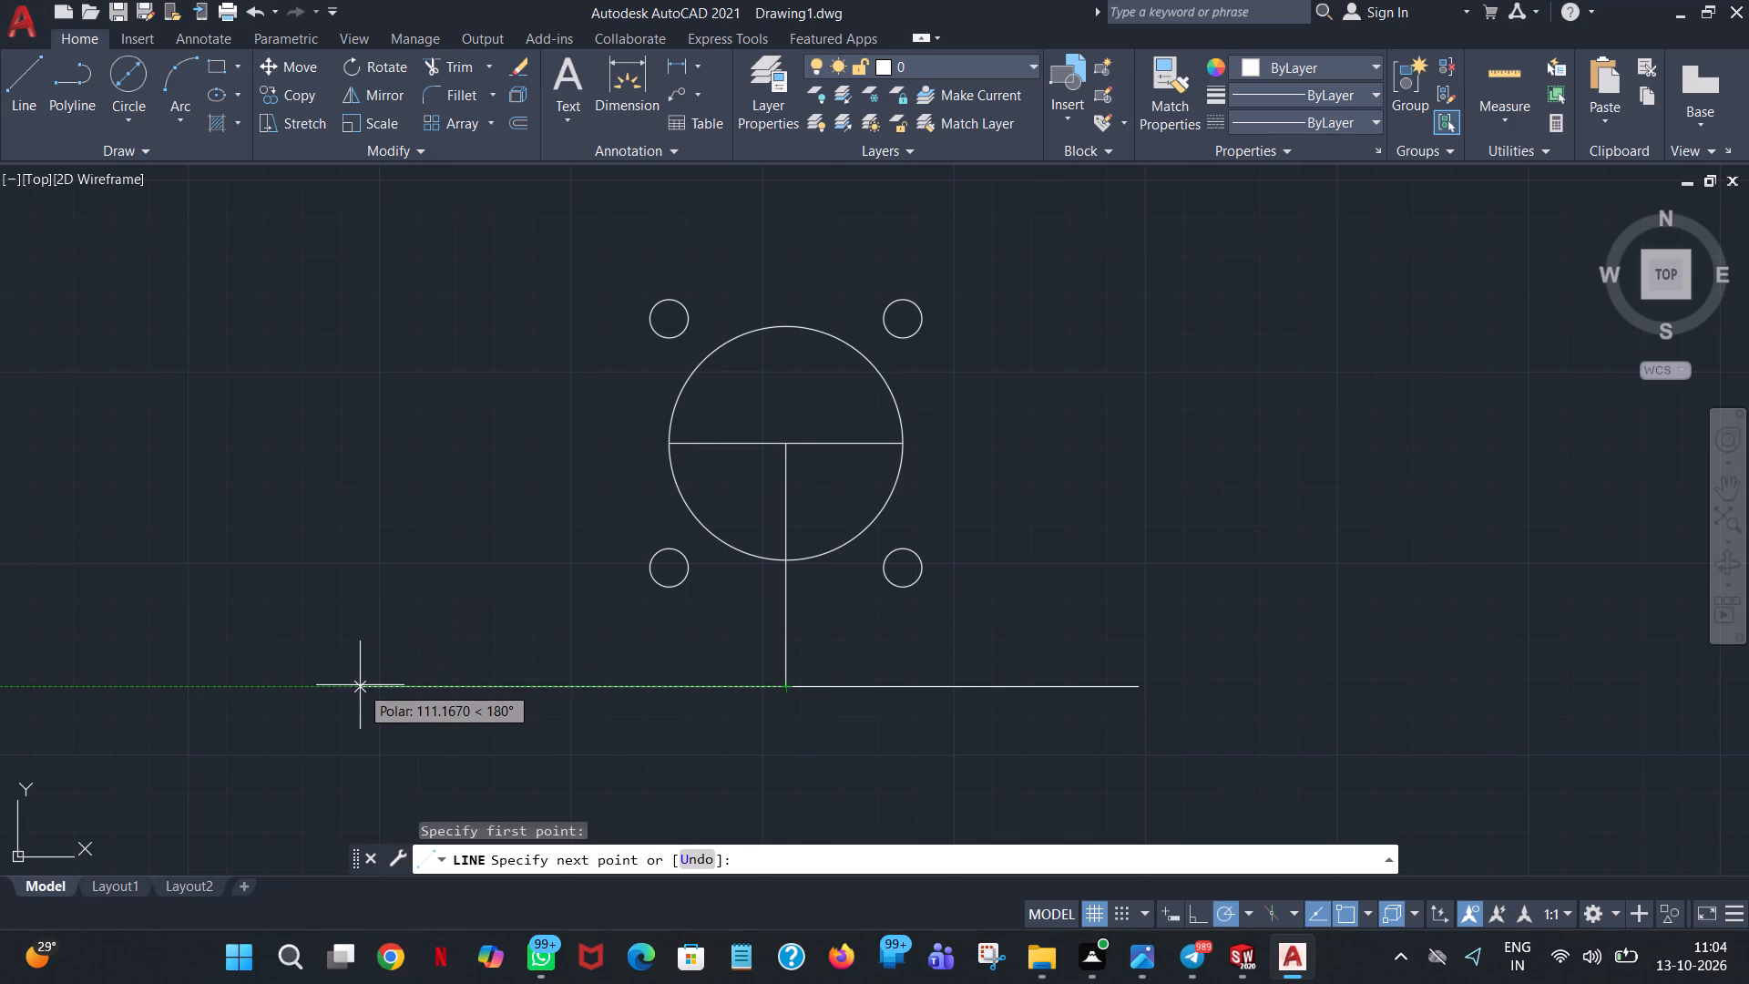
type("92")
key("Return")
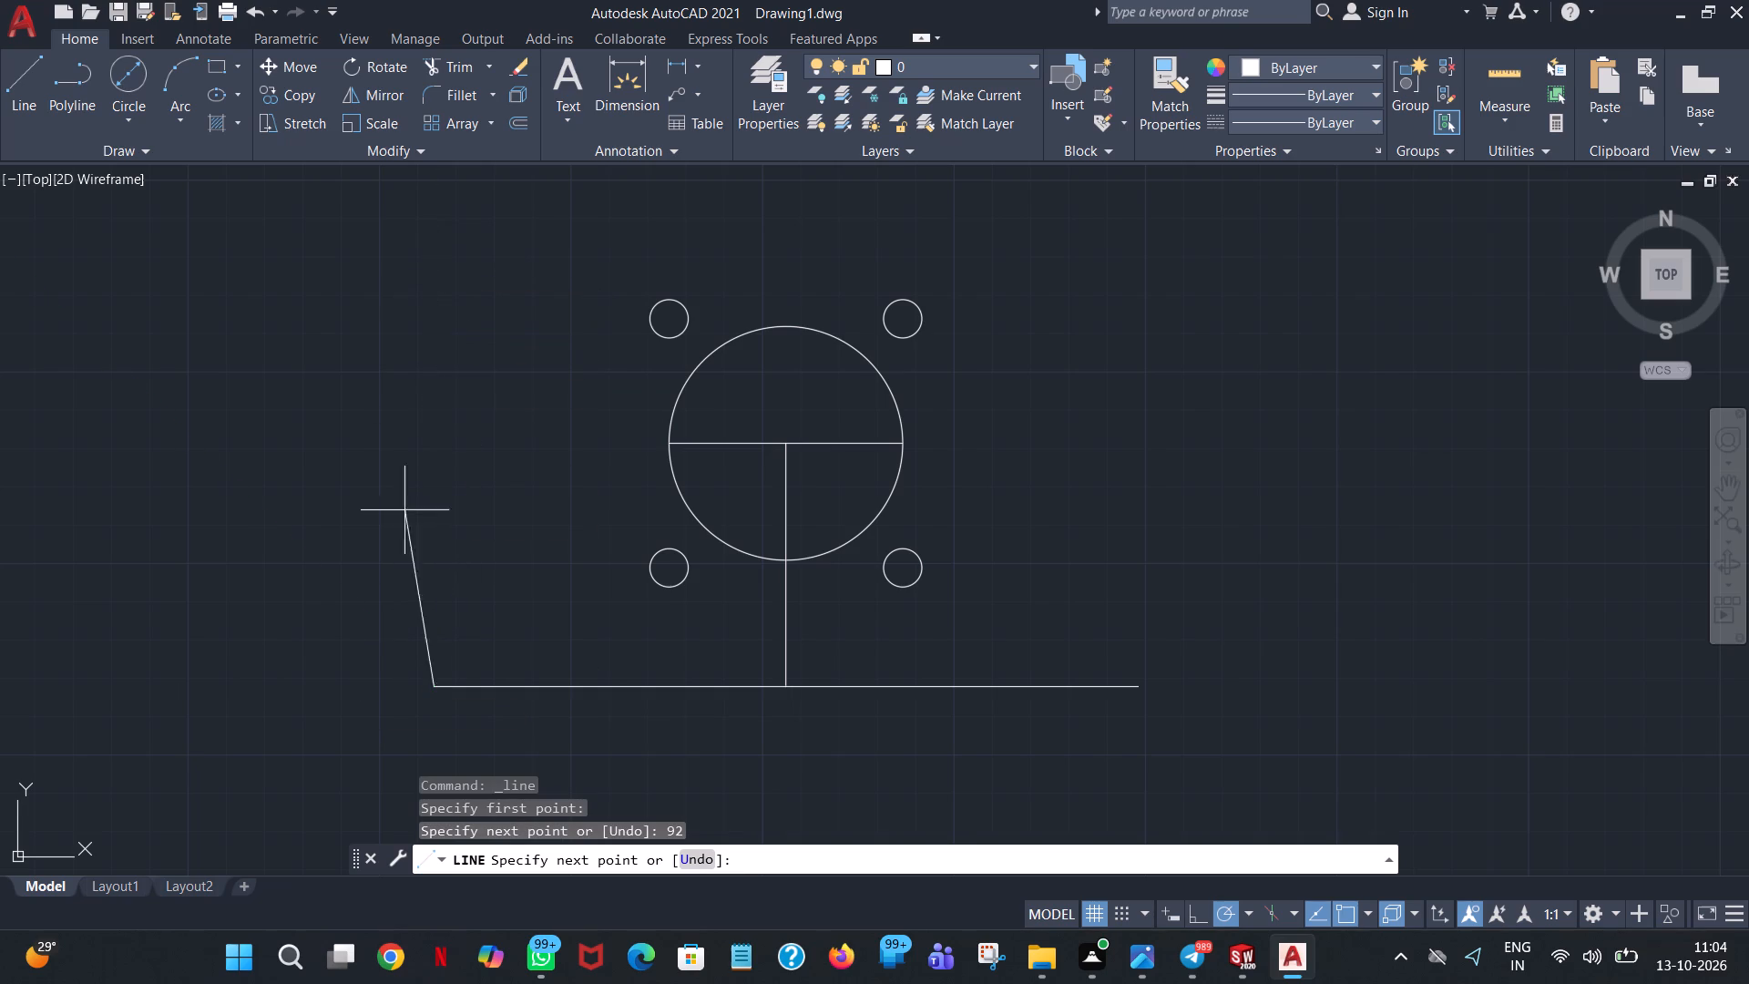
right_click(344, 548)
left_click(397, 568)
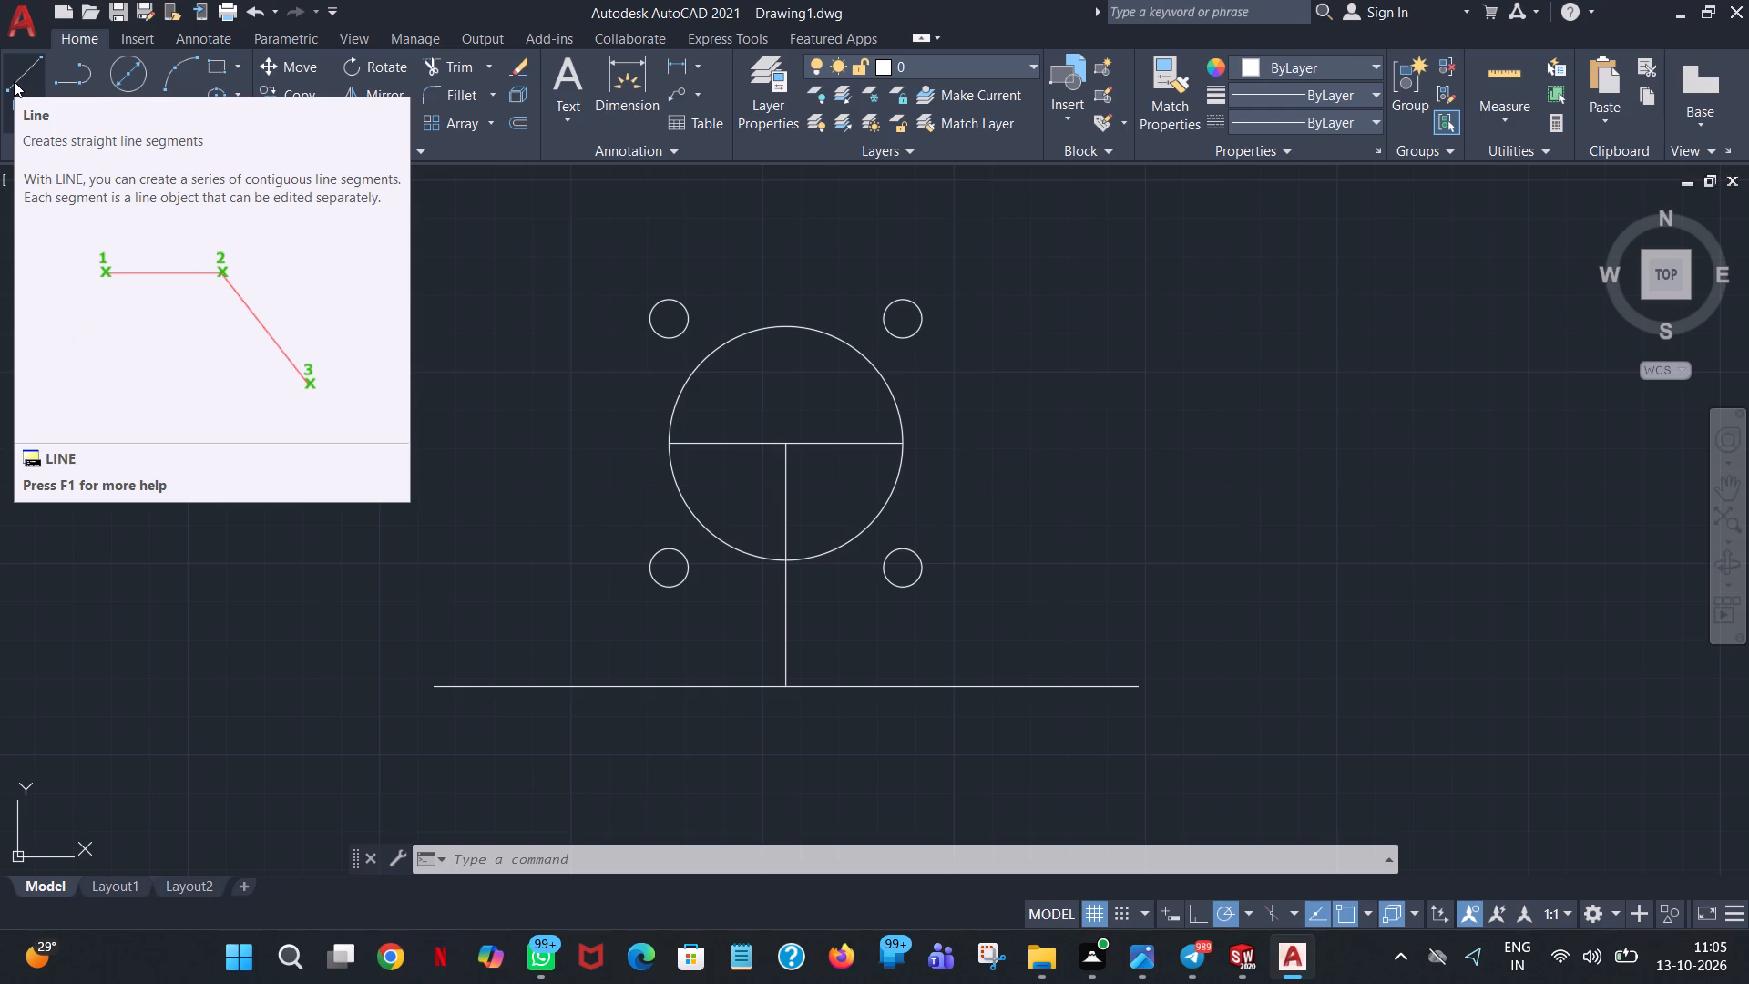
Trim away the part of the vertical line between the large circle and the base line.
left_click(14, 81)
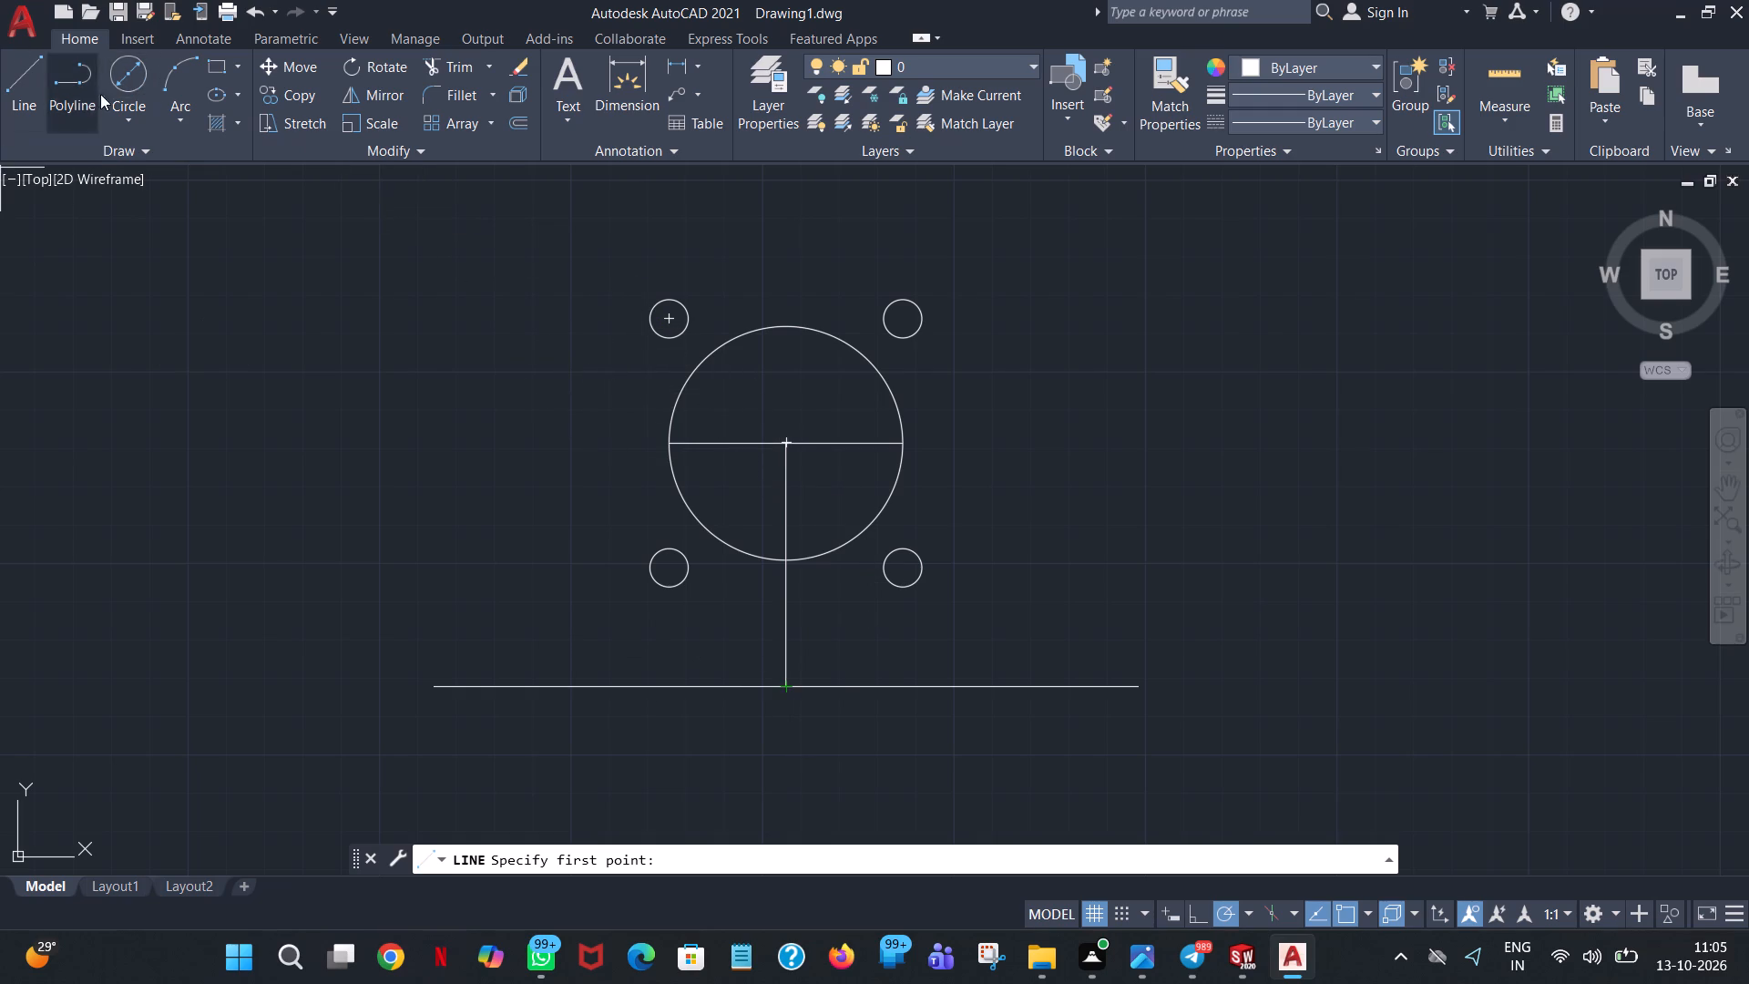
left_click(170, 78)
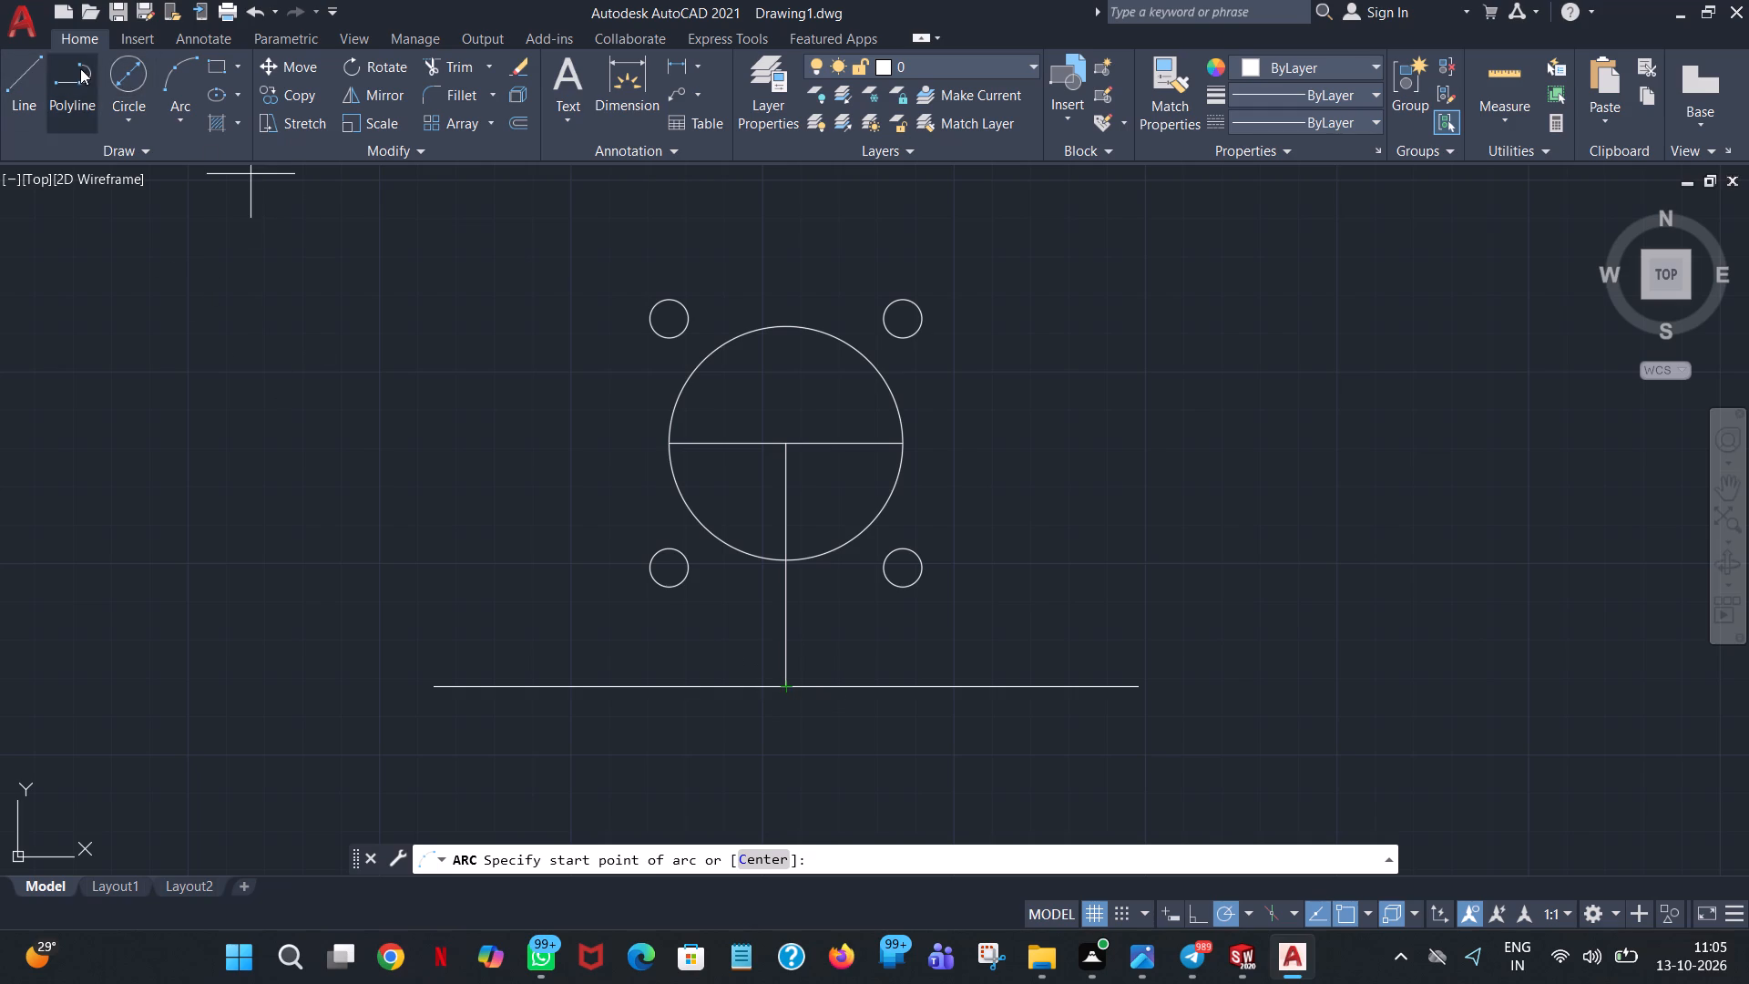
left_click(442, 72)
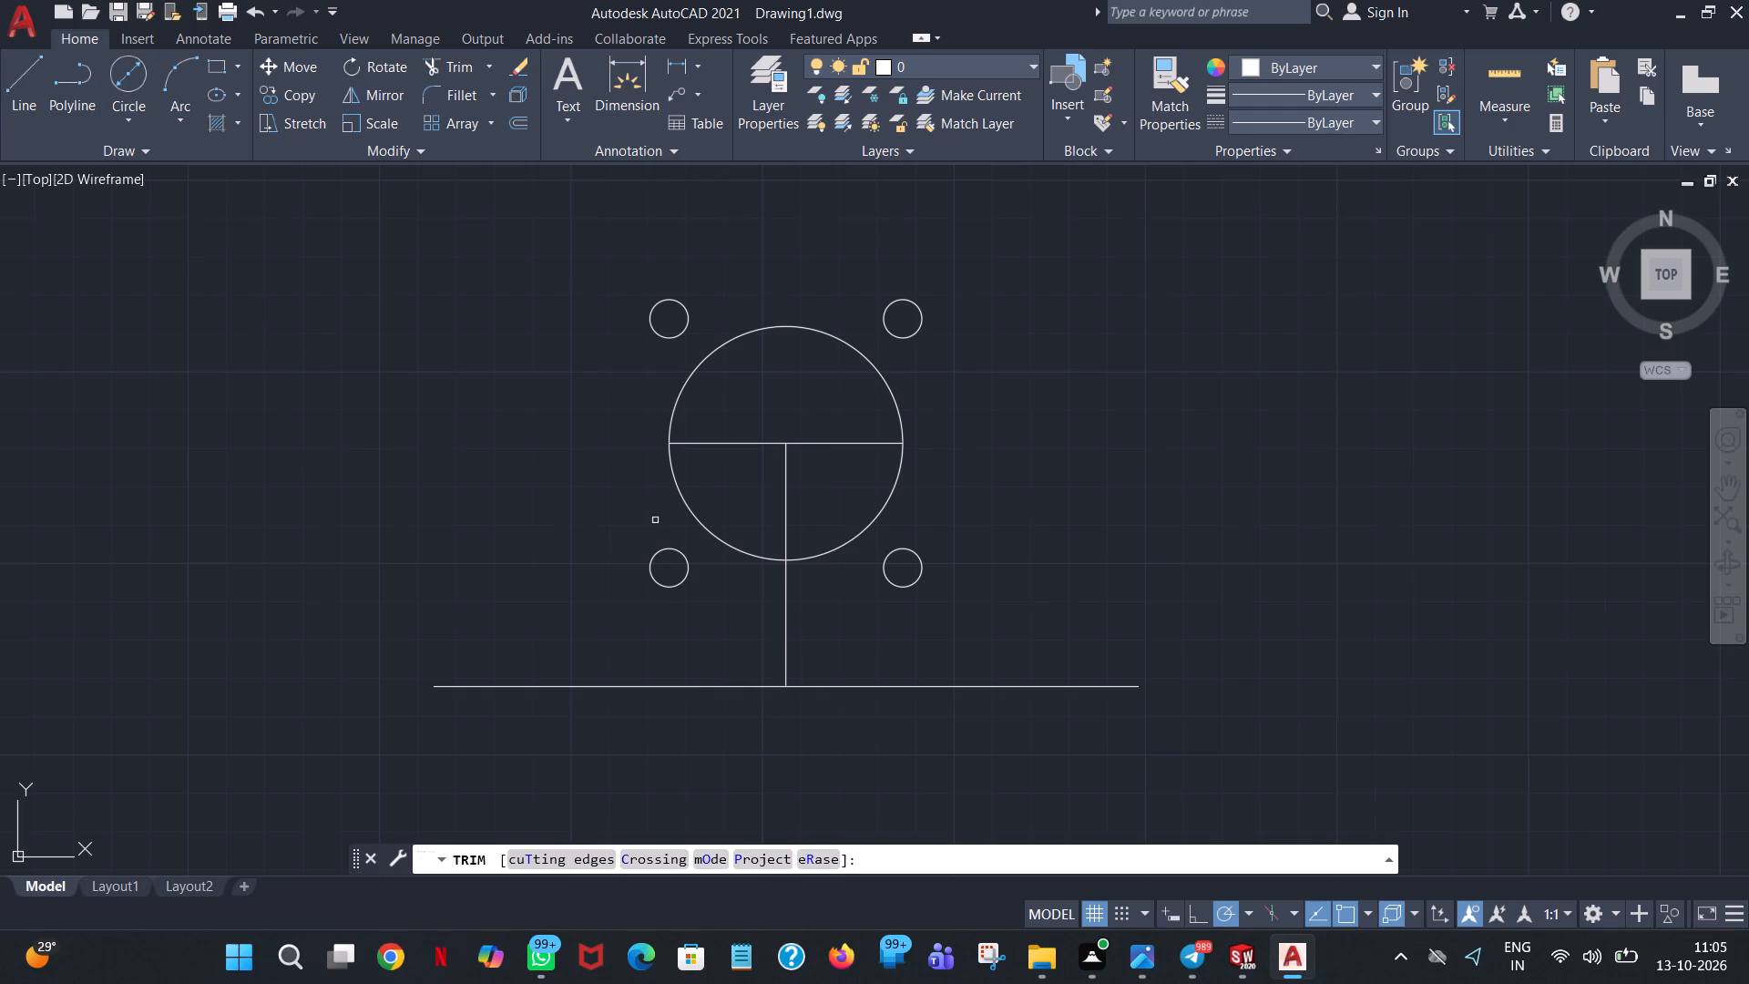
left_click(787, 614)
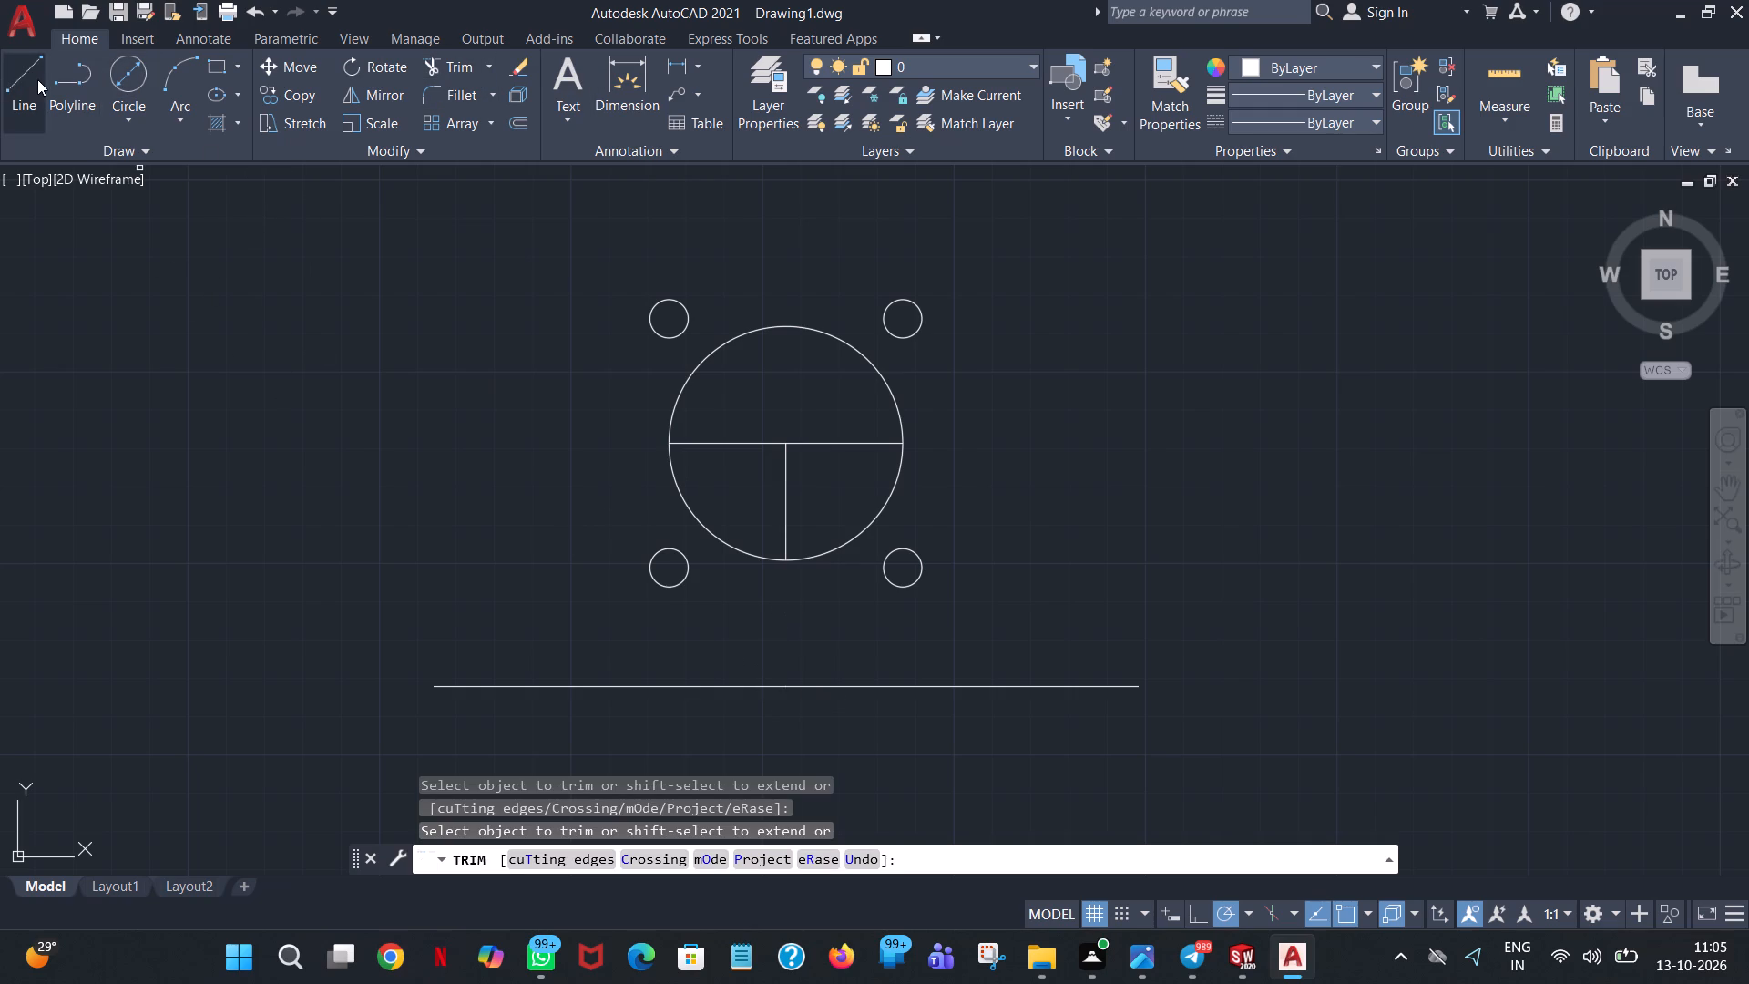
Draw a vertical line 10 long straight up from the middle of the base line.
left_click(28, 72)
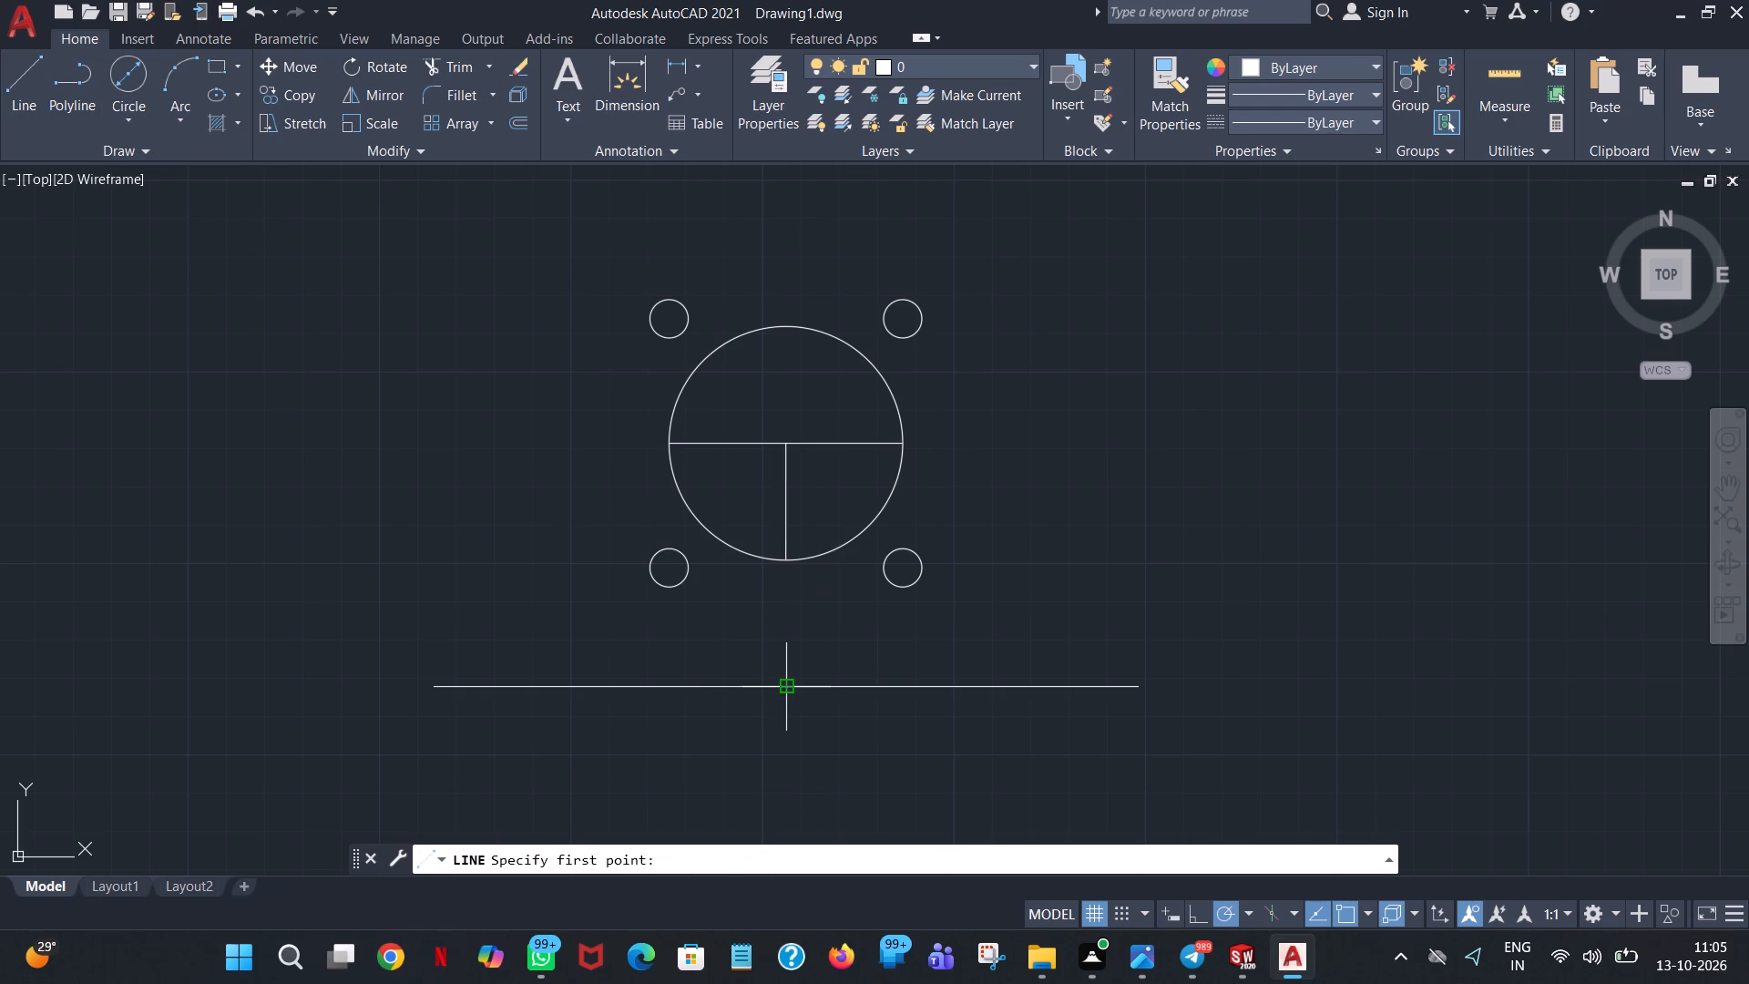
left_click(790, 687)
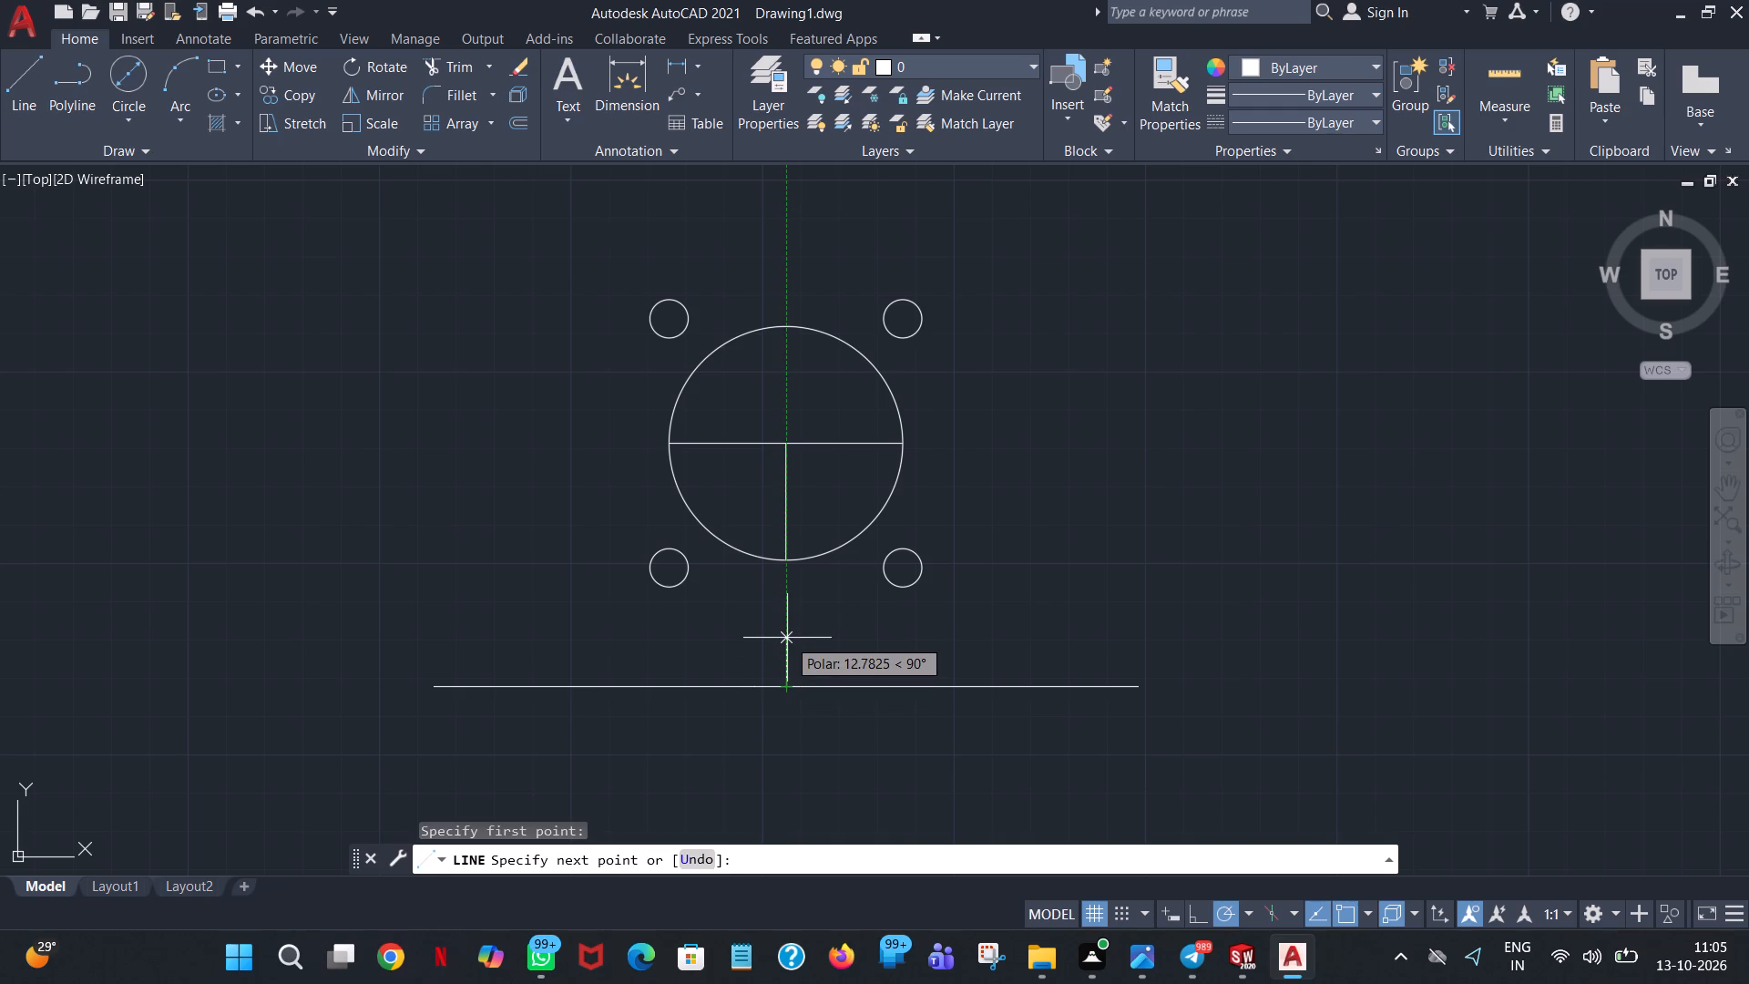
type("10")
key("Return")
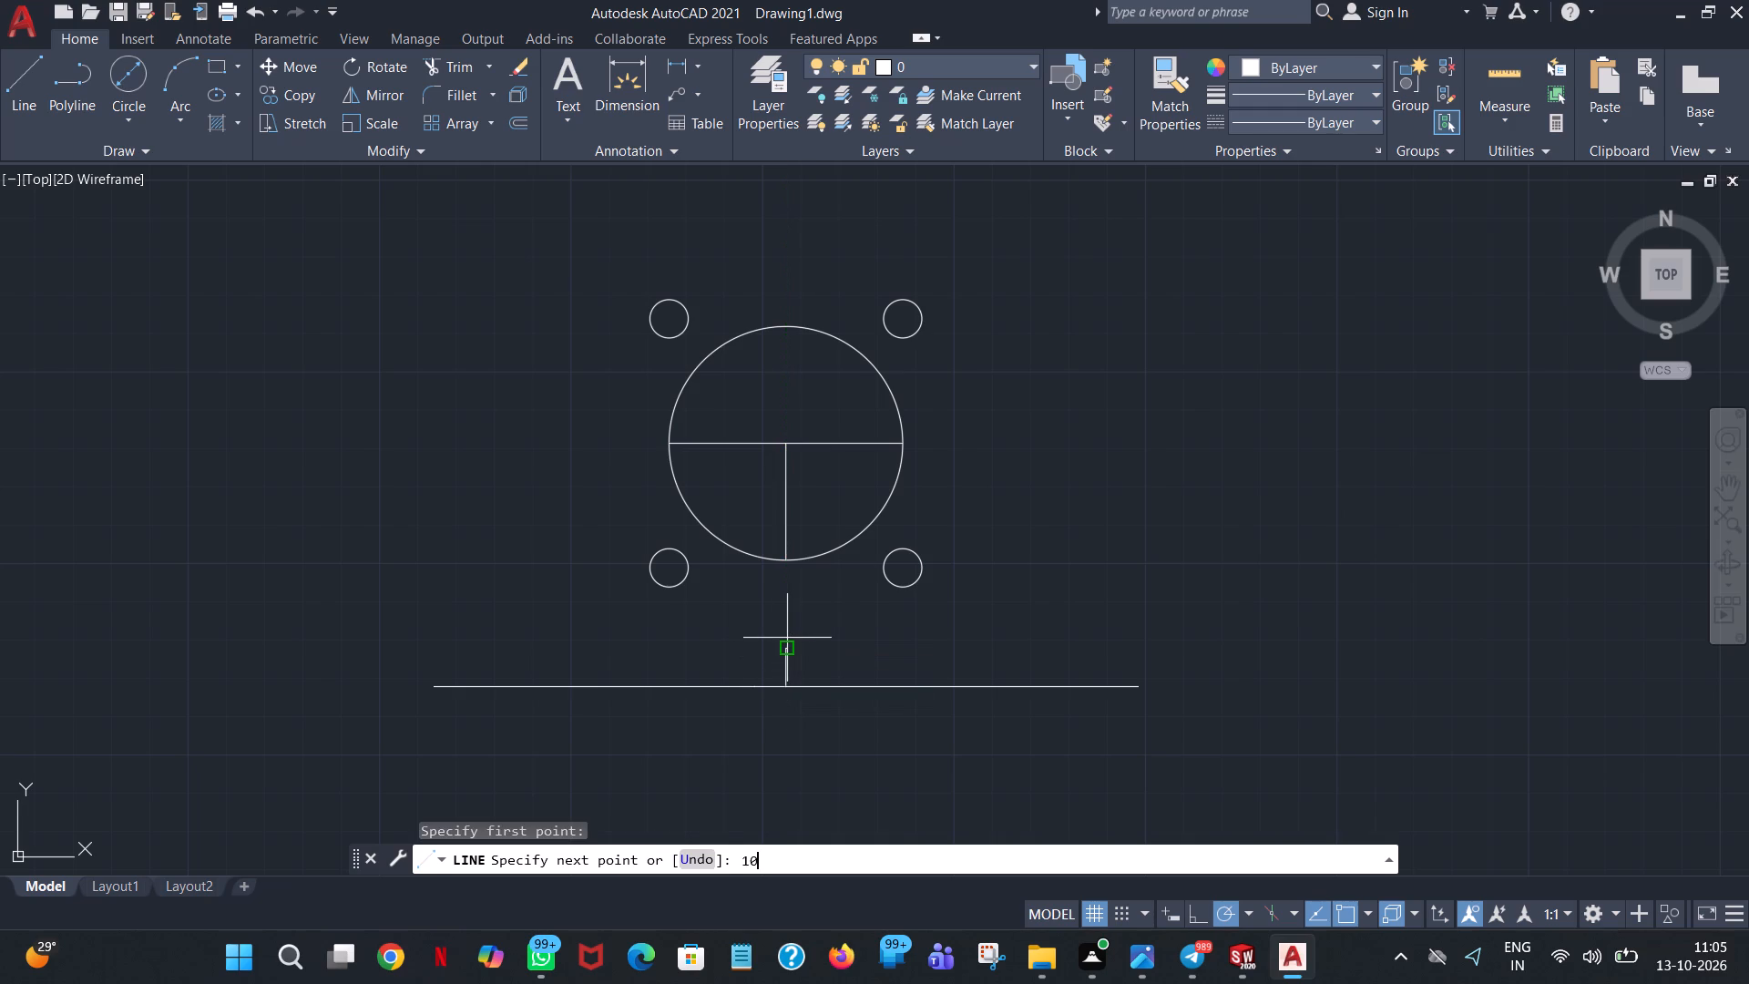
right_click(902, 629)
left_click(949, 640)
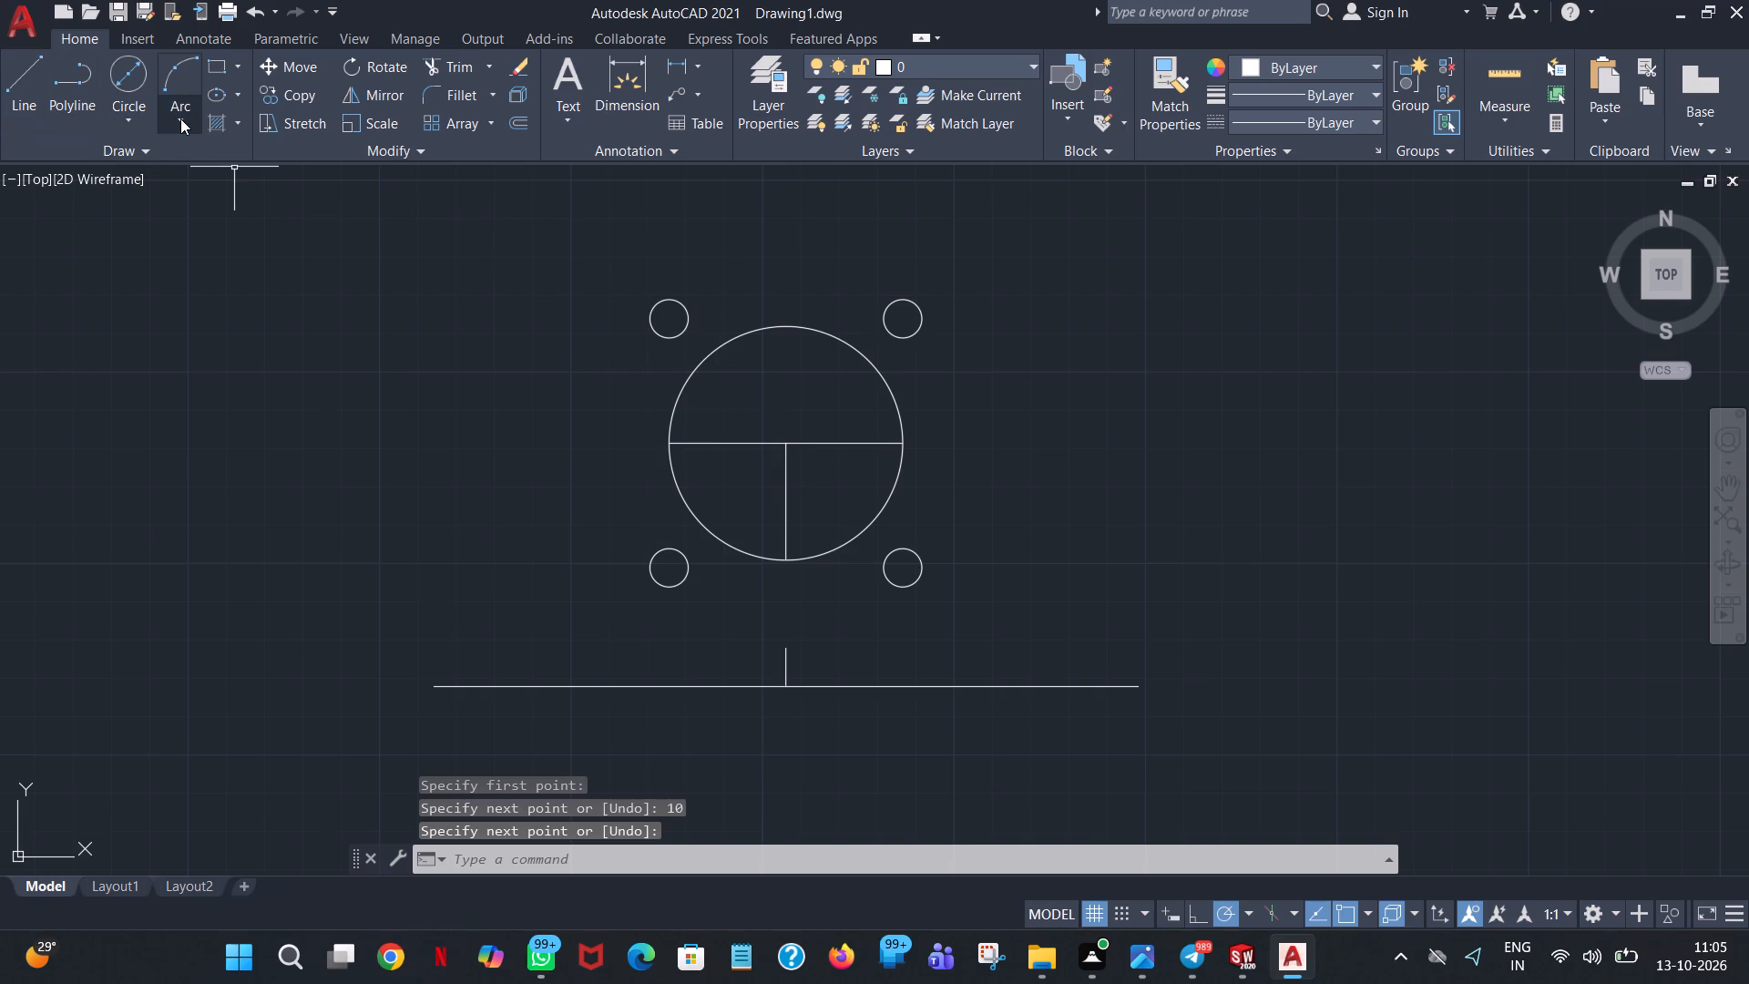
Draw a line 25 to the right along the base from its middle, ending in a short upright mark about 3.5 high.
left_click(8, 86)
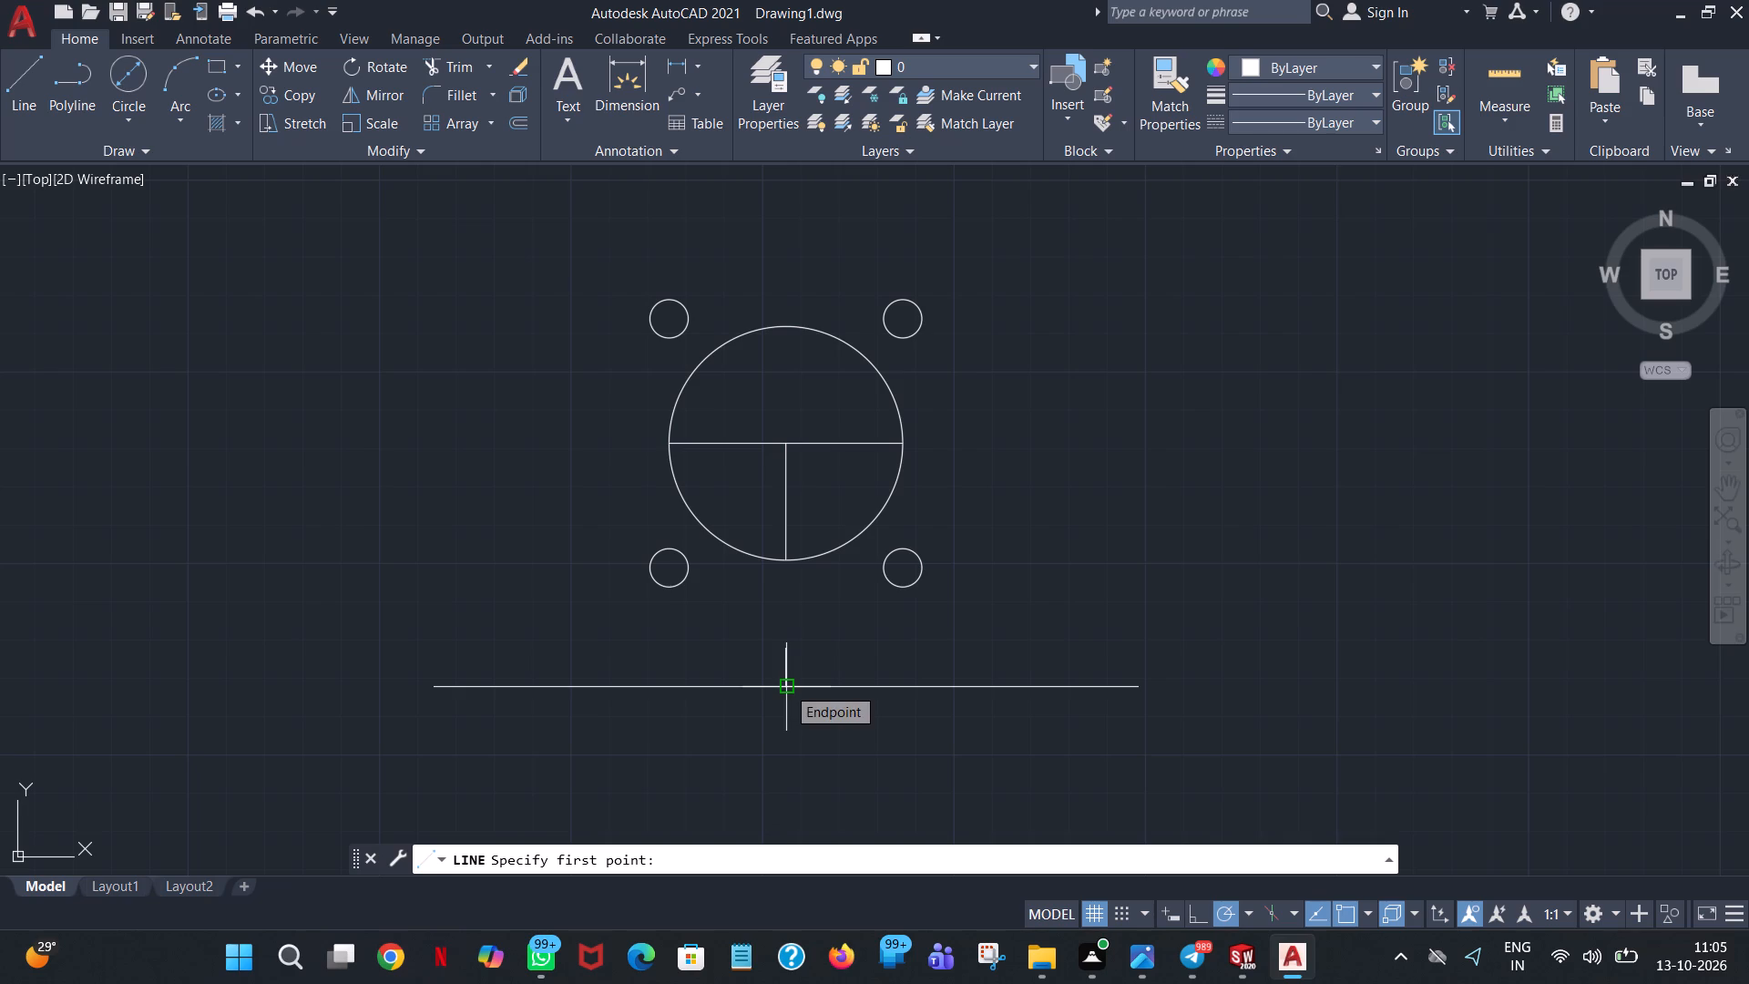
left_click(786, 686)
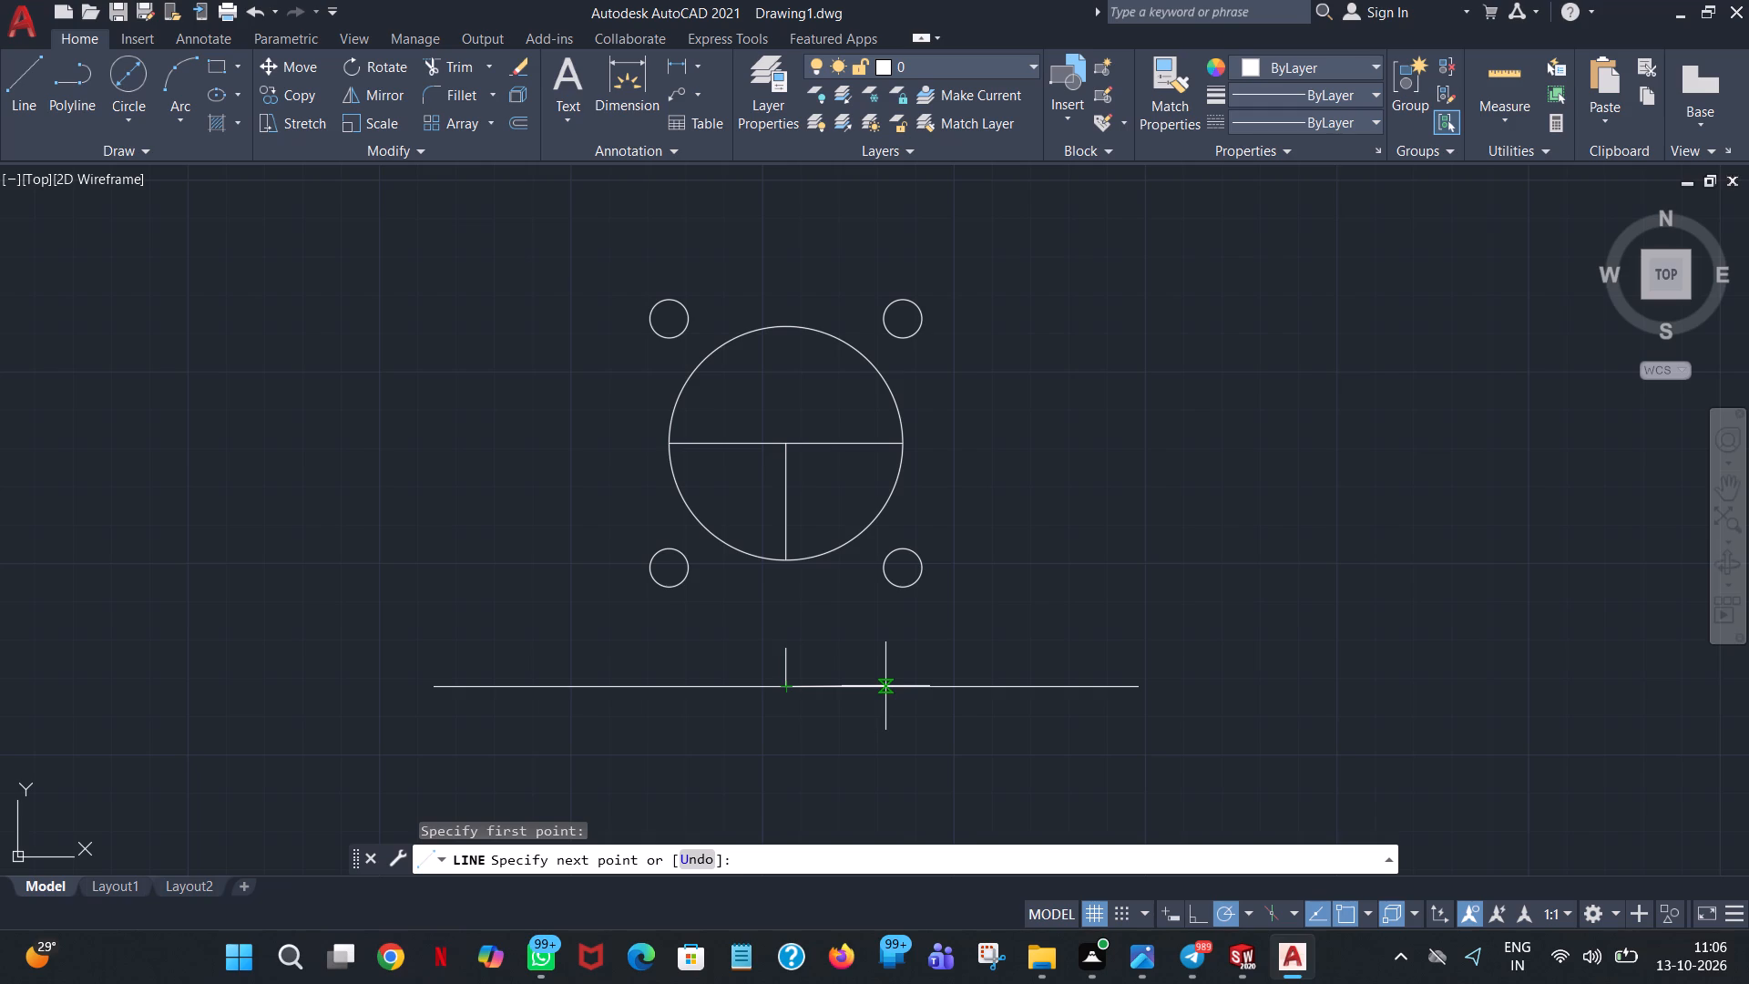
type("25")
key("Return")
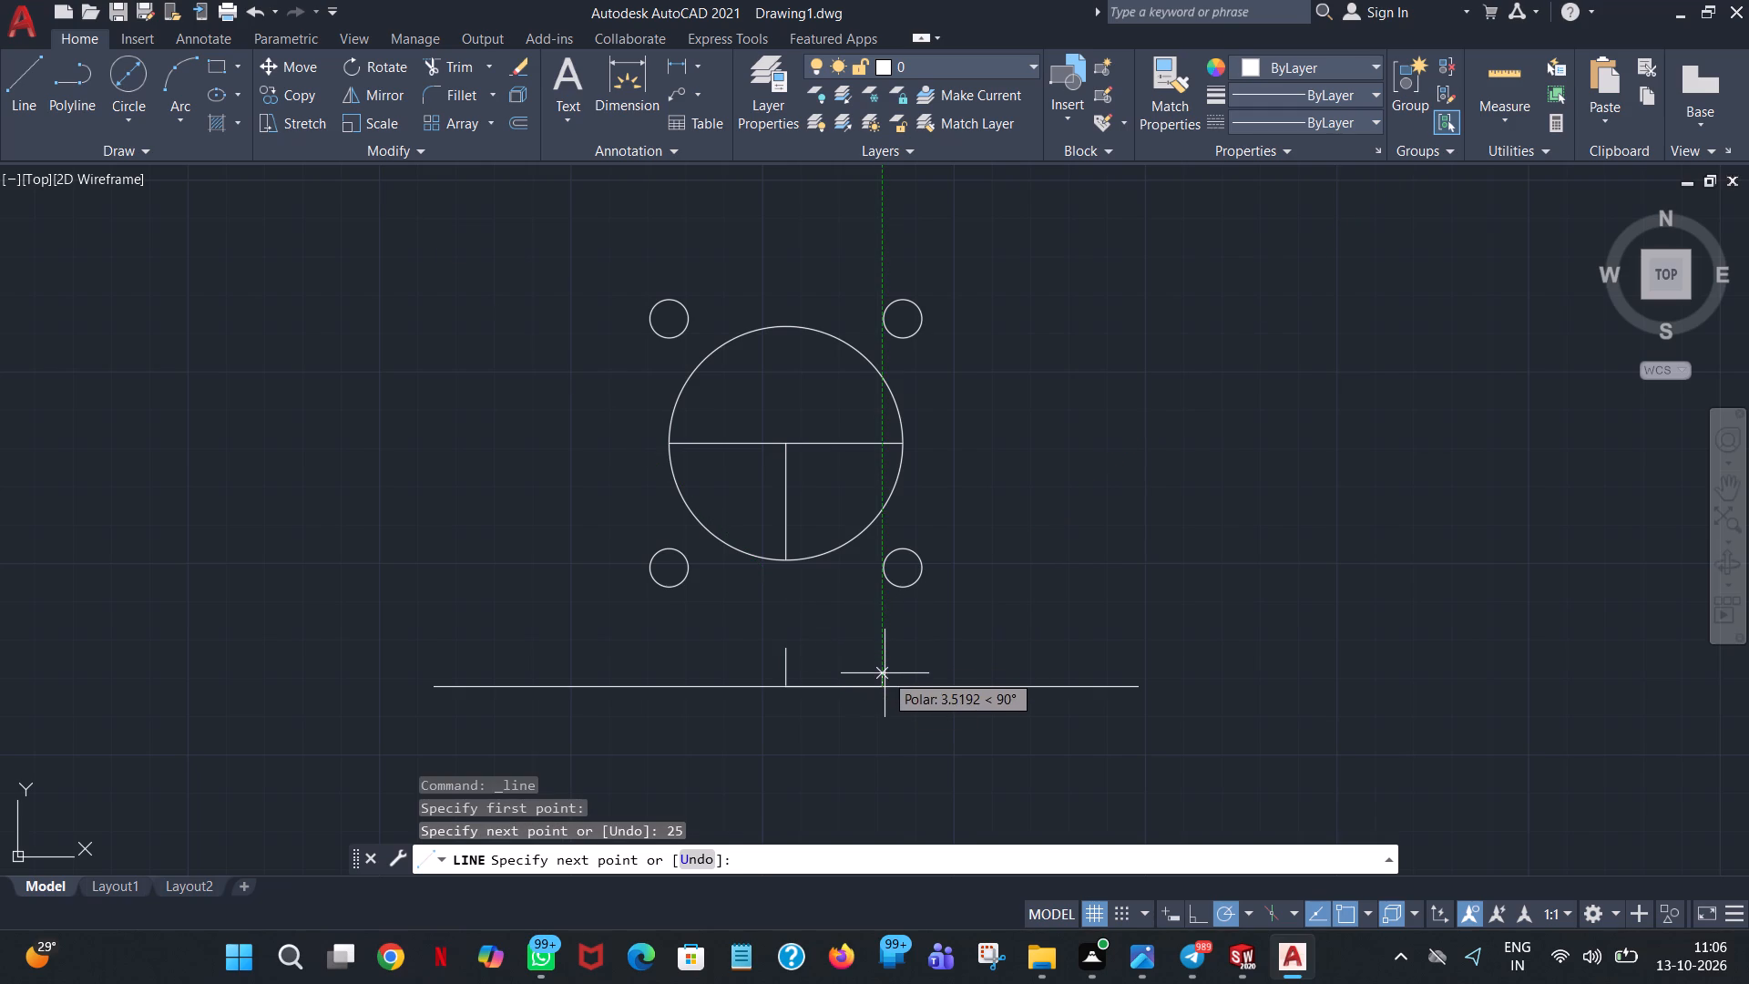
left_click(885, 673)
right_click(885, 673)
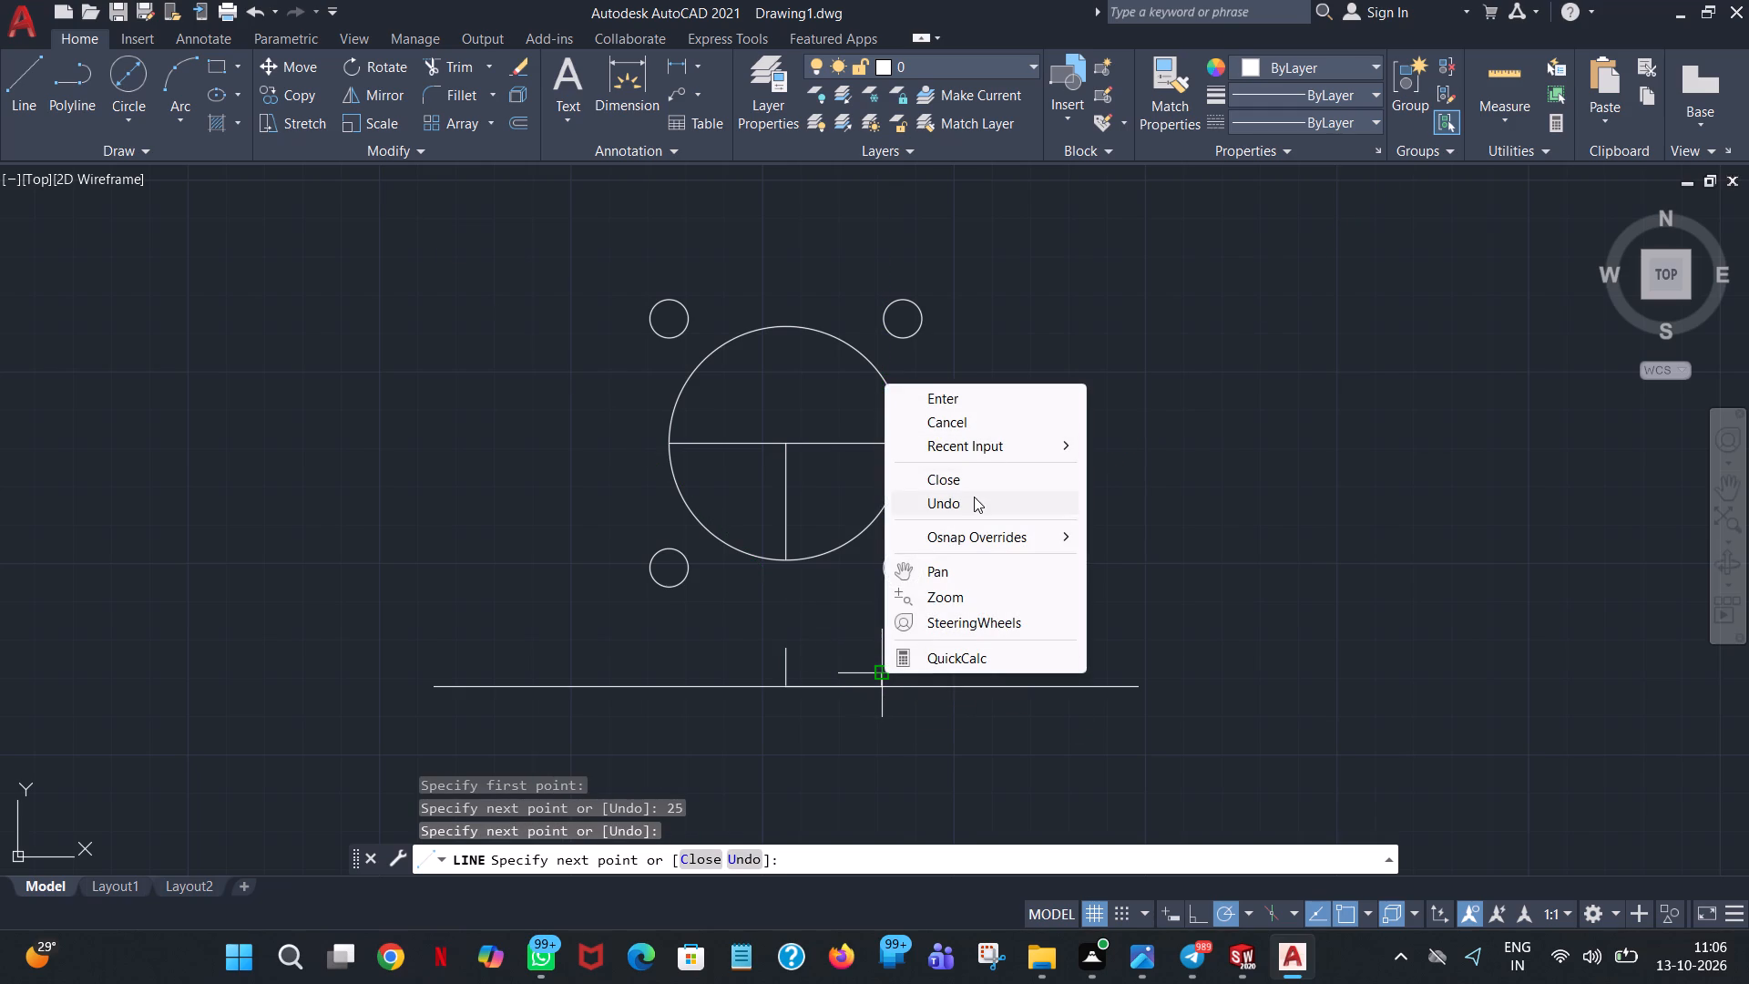
left_click(969, 395)
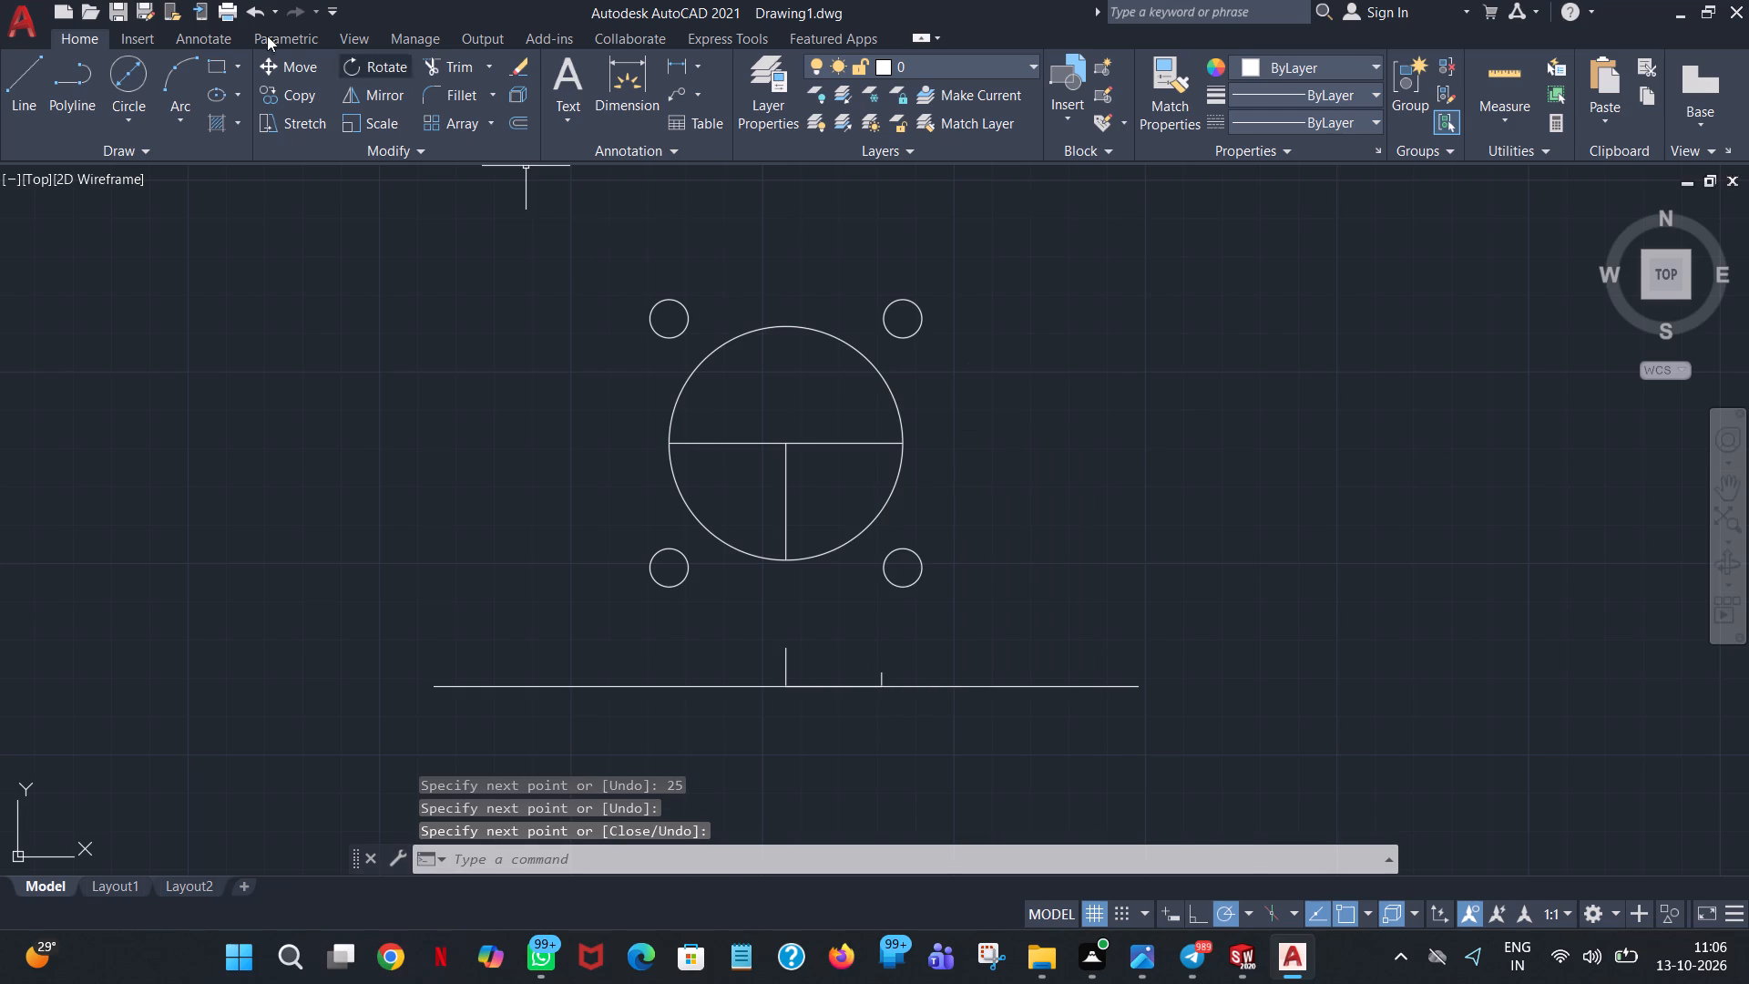
Draw a line 25 to the left along the base from its middle, add an upright about 4.9 high, and close the shape.
left_click(15, 87)
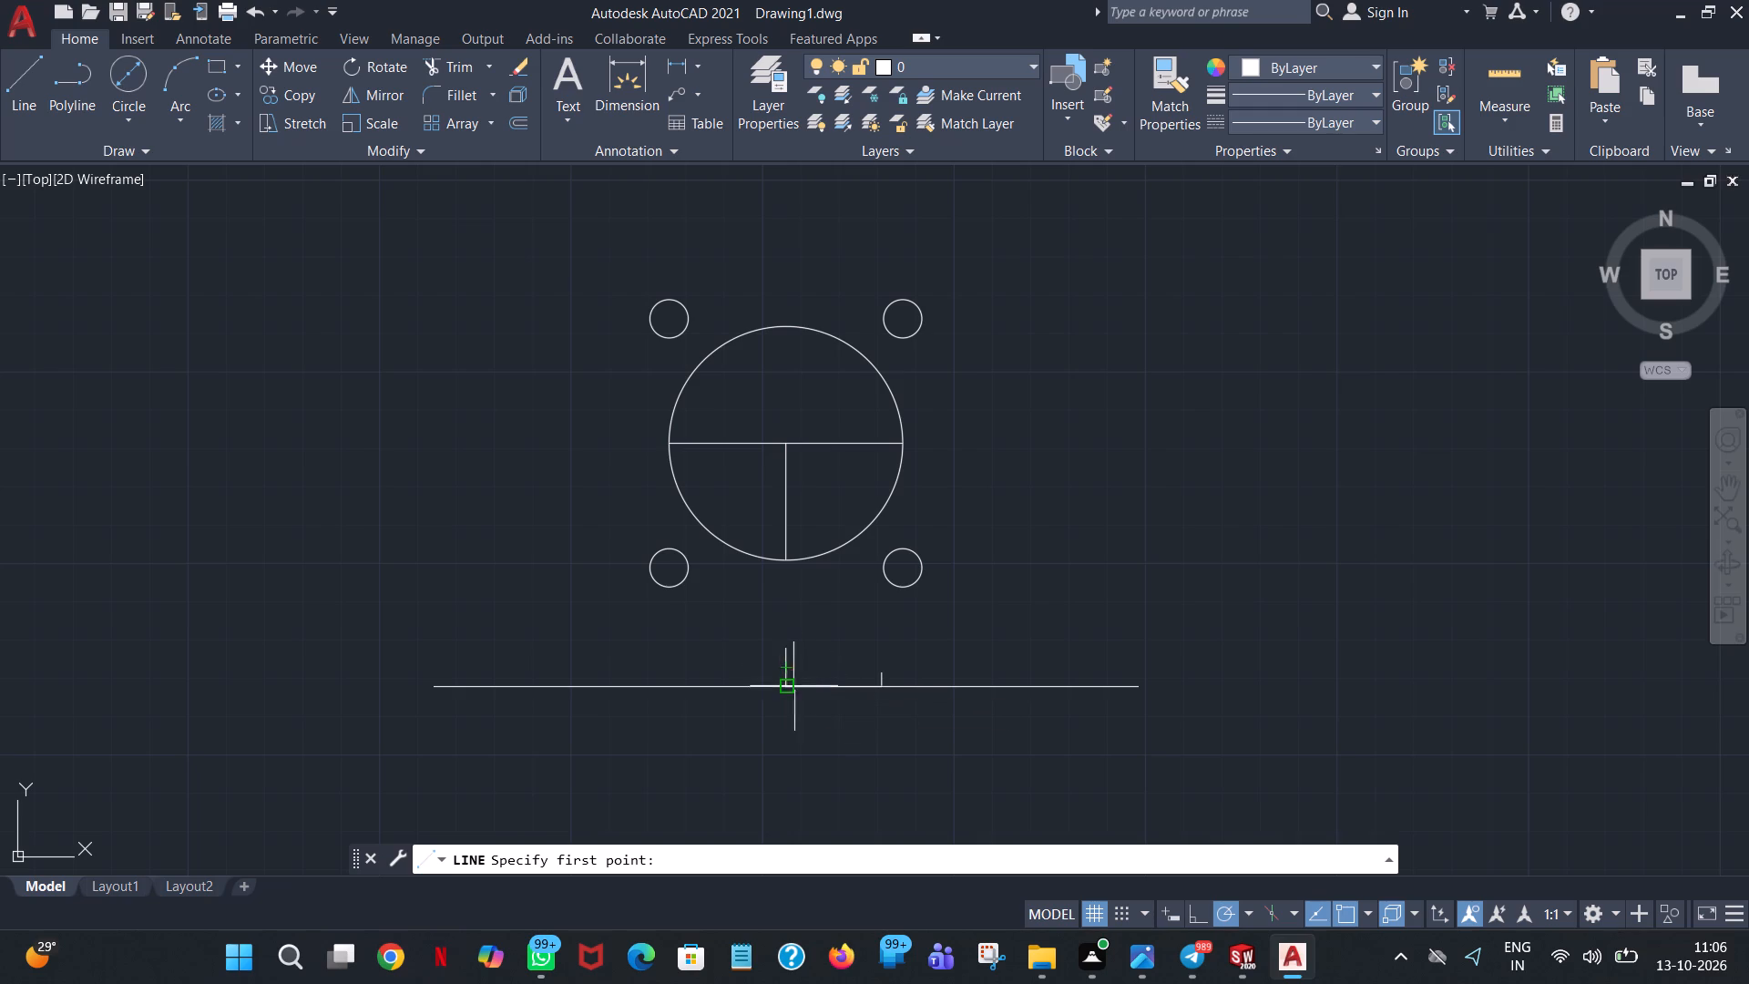
left_click(786, 689)
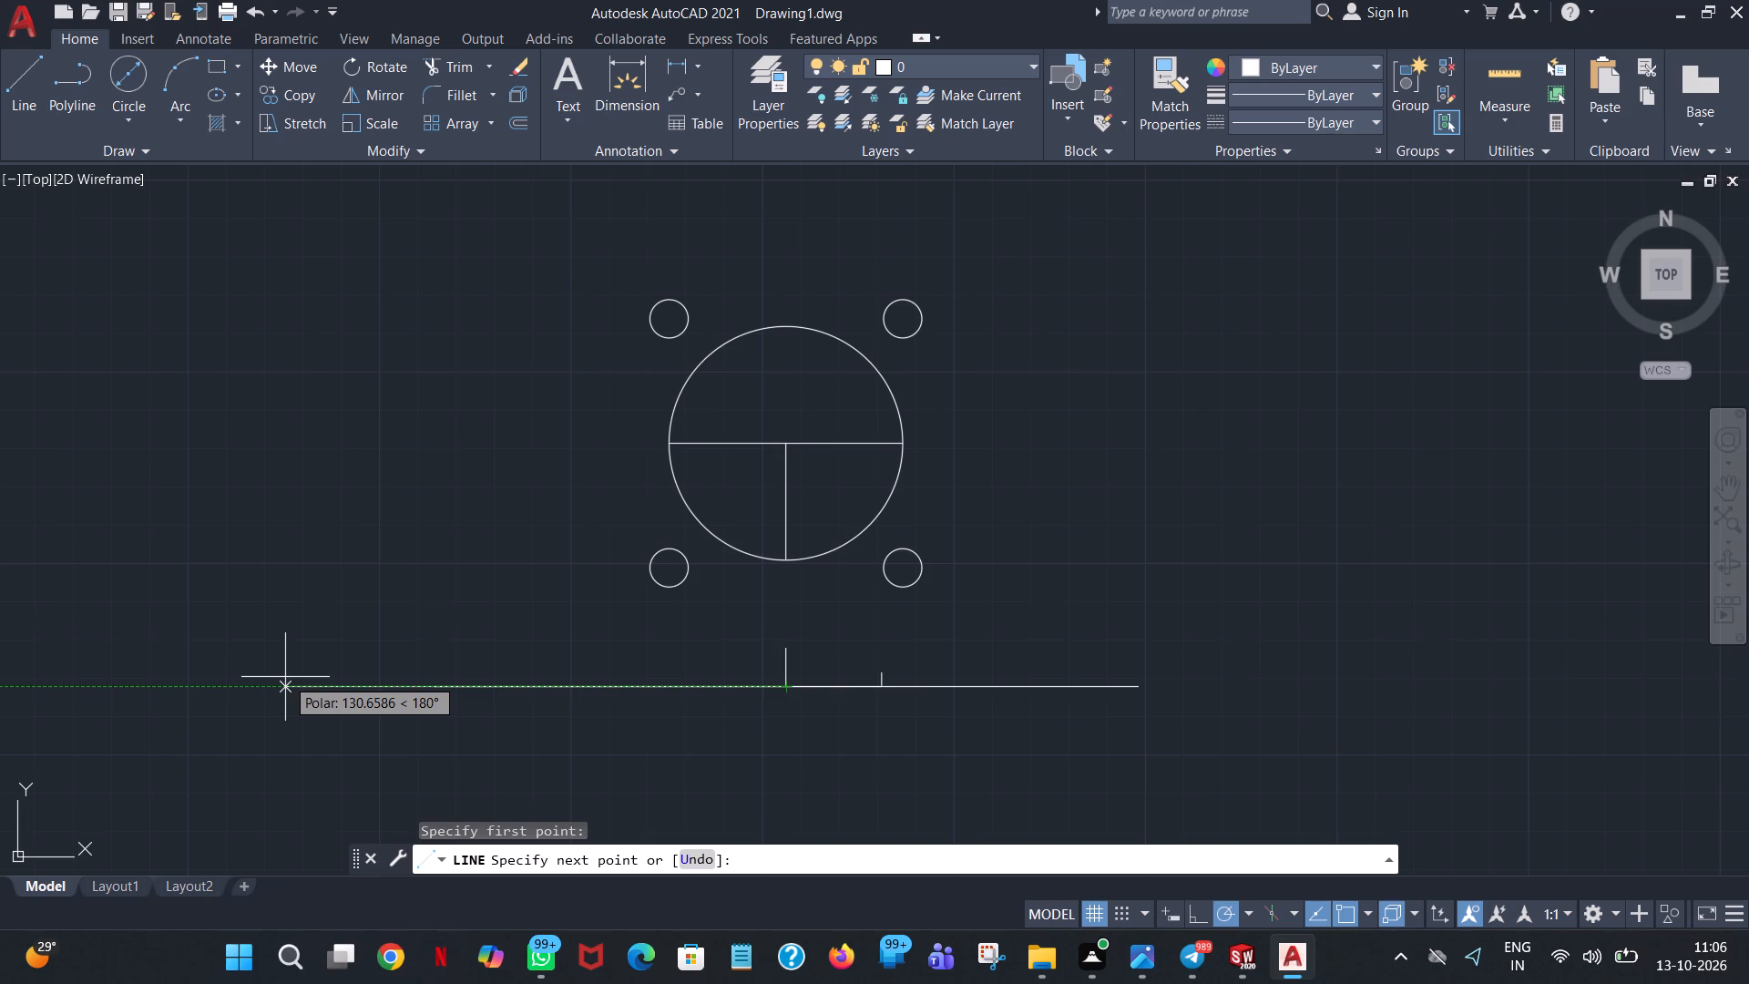
type("25")
key("Return")
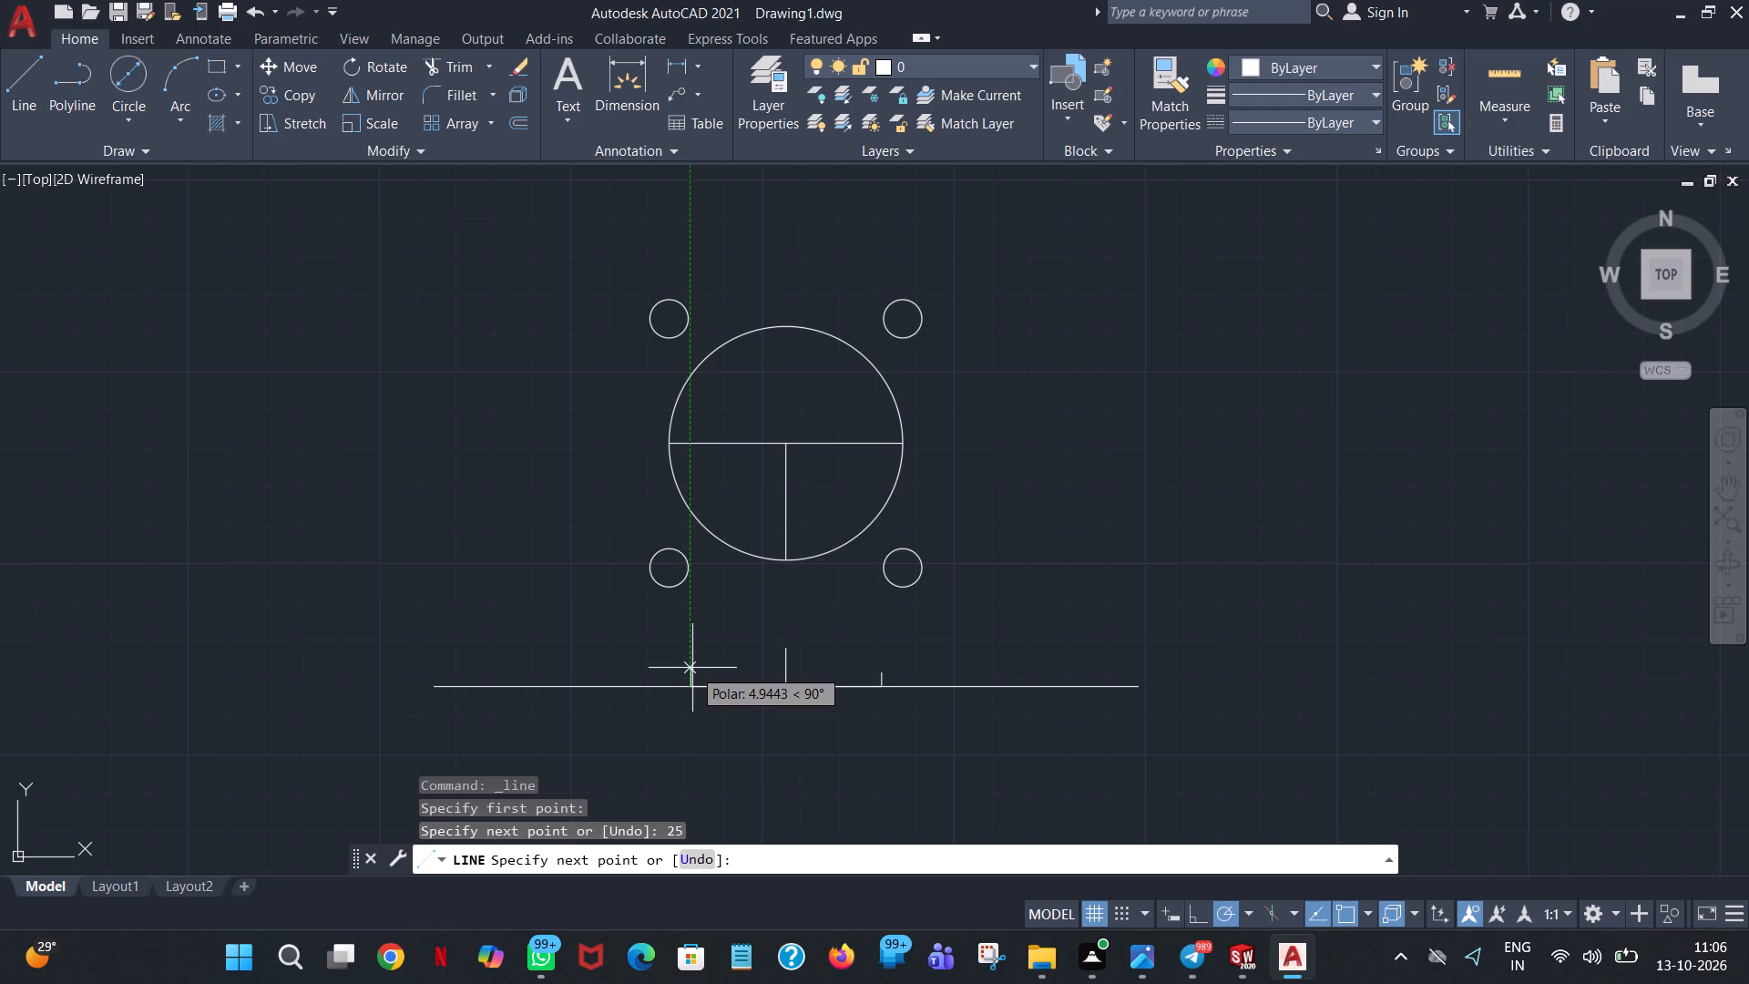
left_click(692, 668)
right_click(692, 668)
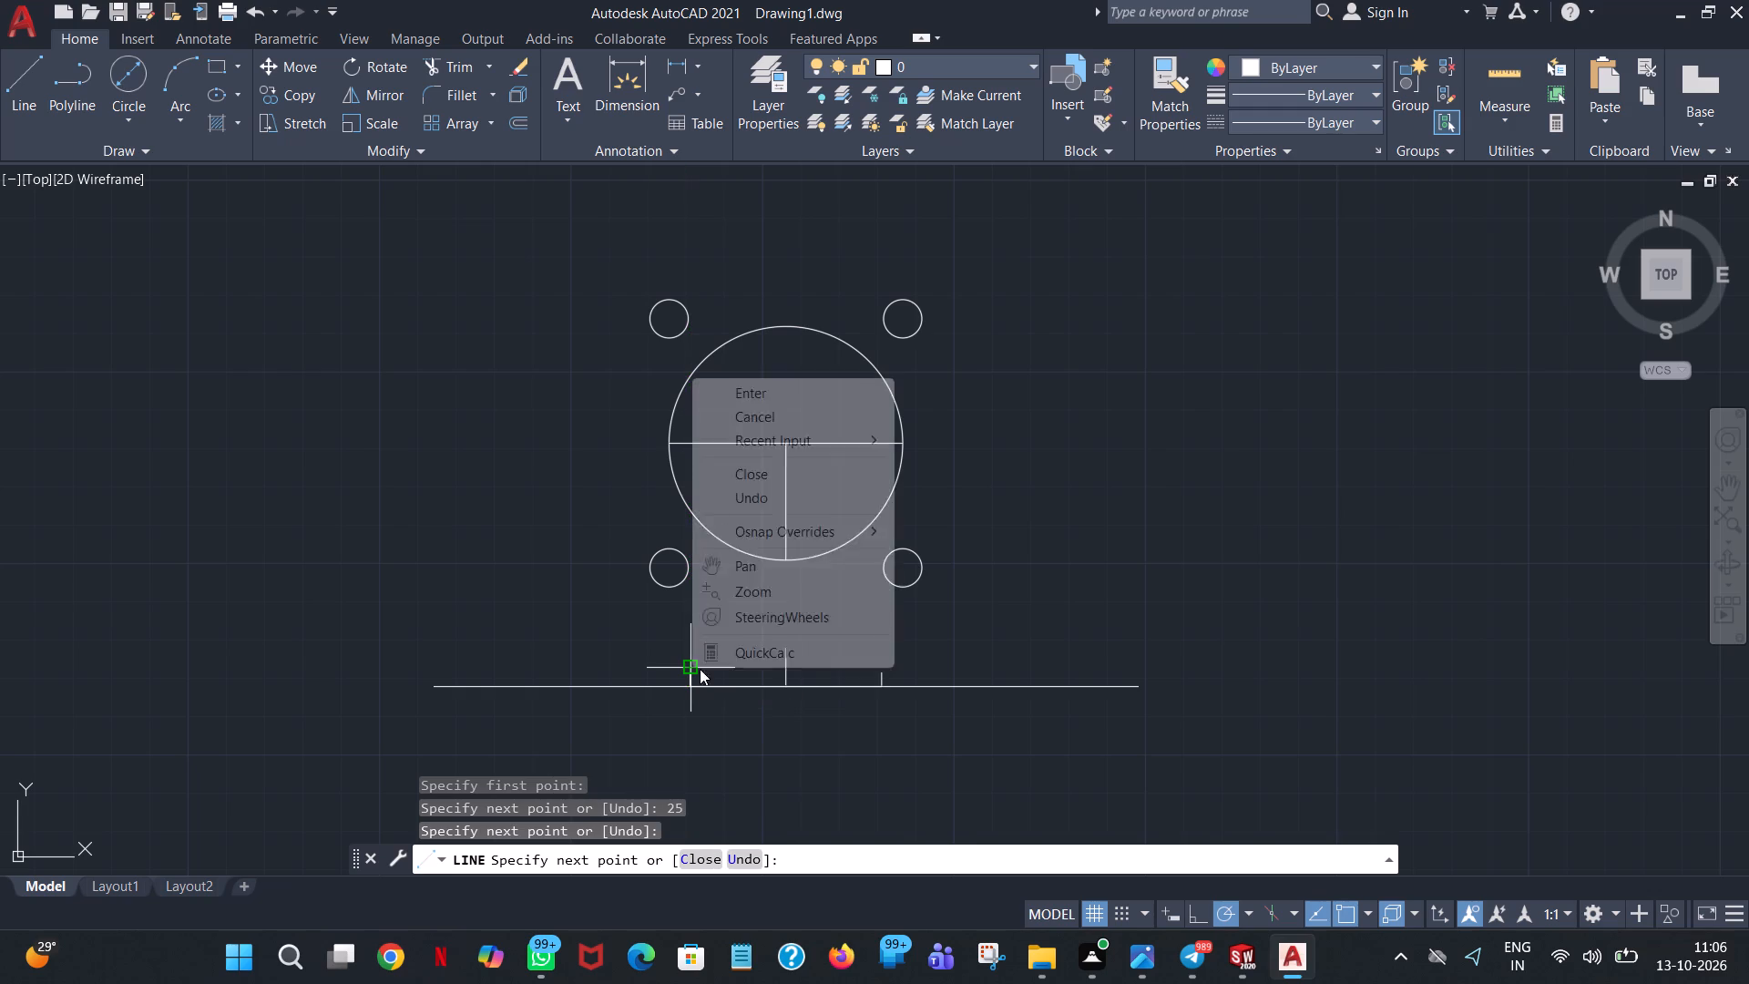
left_click(748, 468)
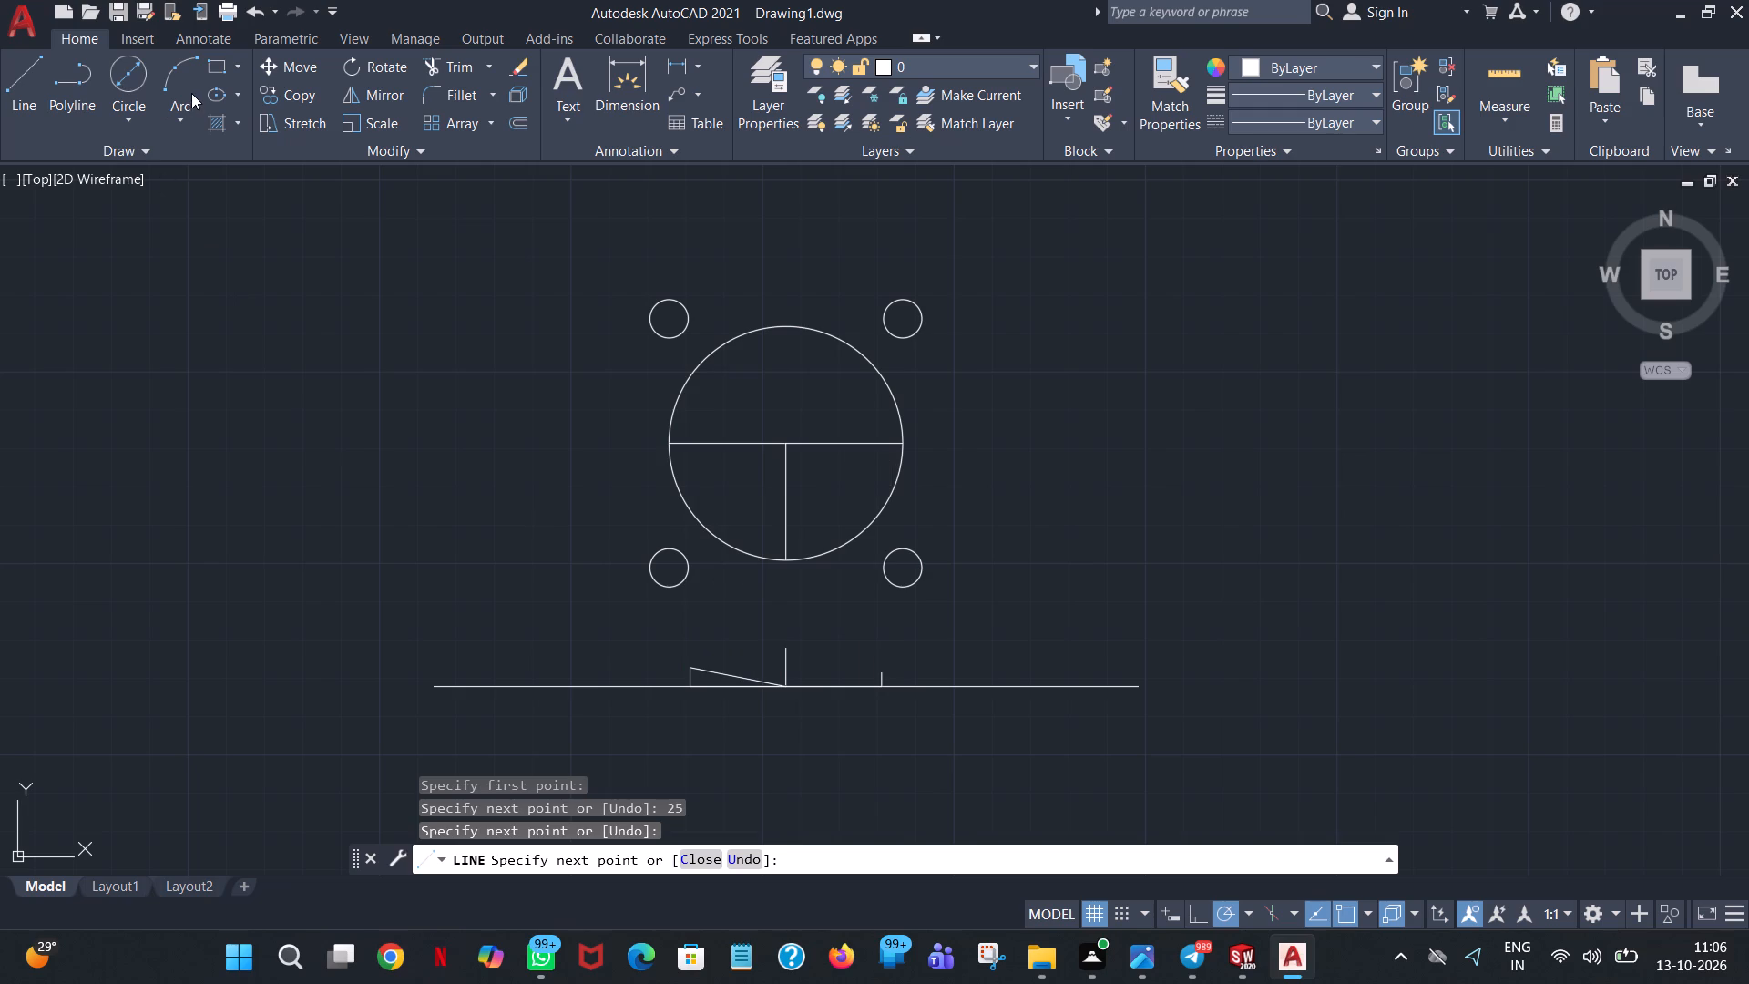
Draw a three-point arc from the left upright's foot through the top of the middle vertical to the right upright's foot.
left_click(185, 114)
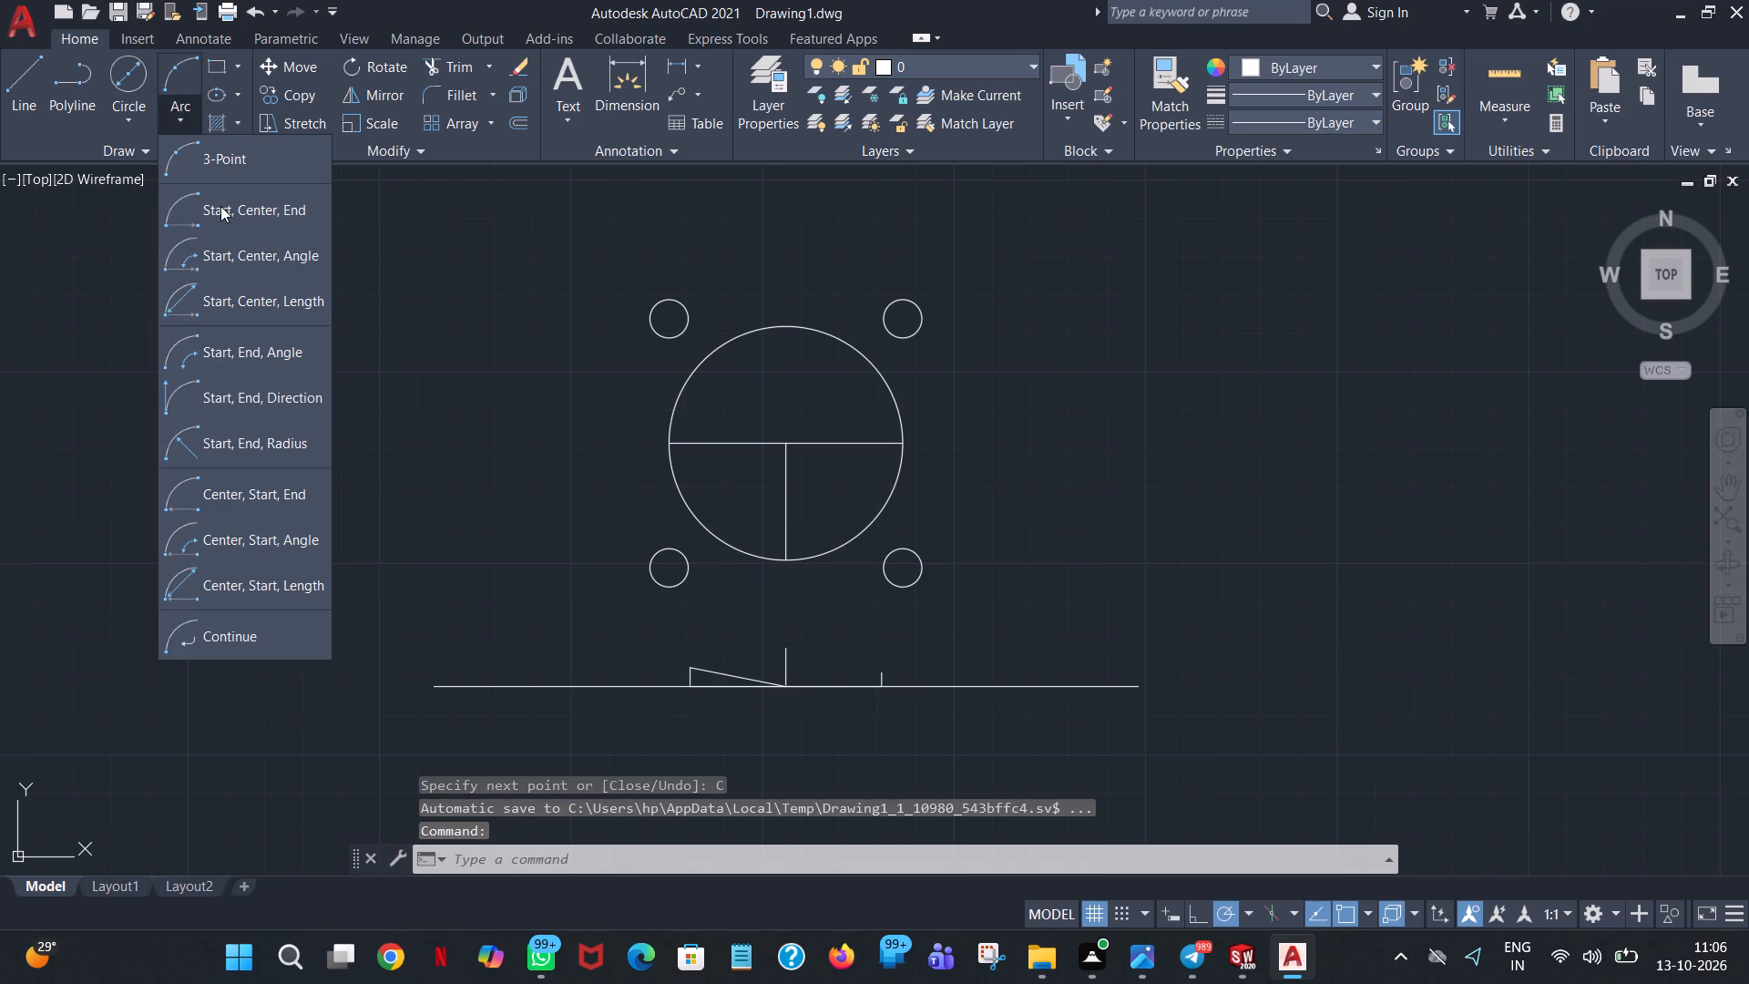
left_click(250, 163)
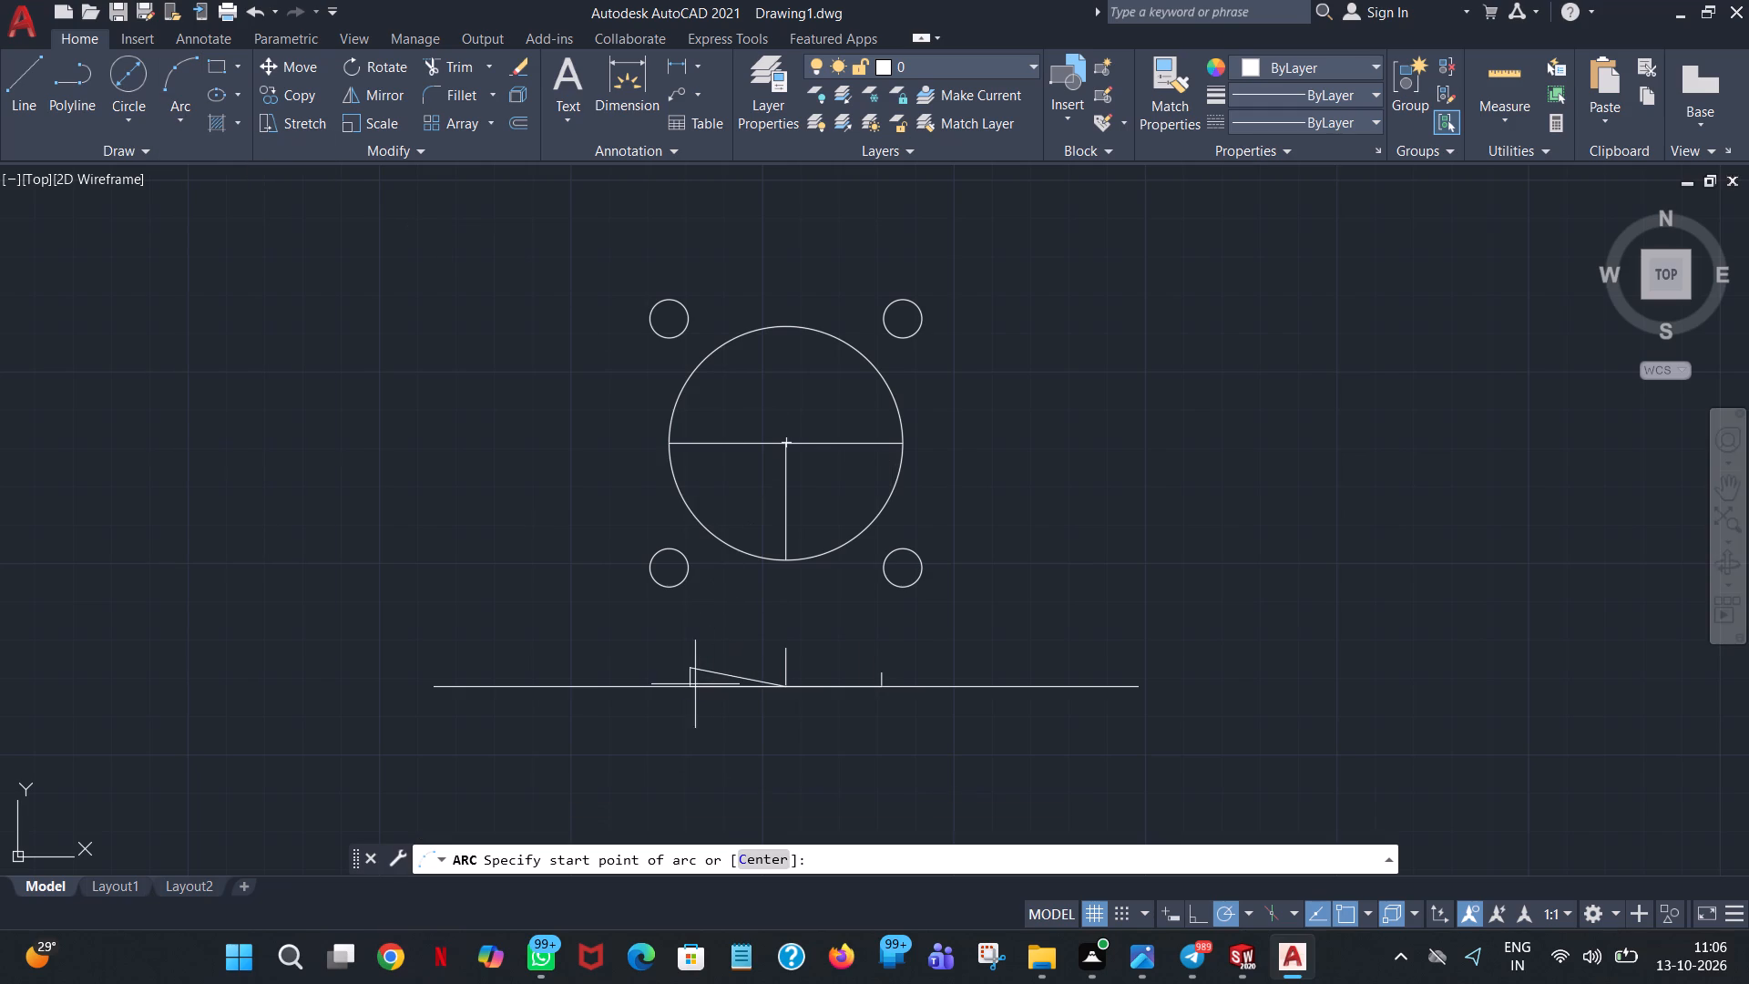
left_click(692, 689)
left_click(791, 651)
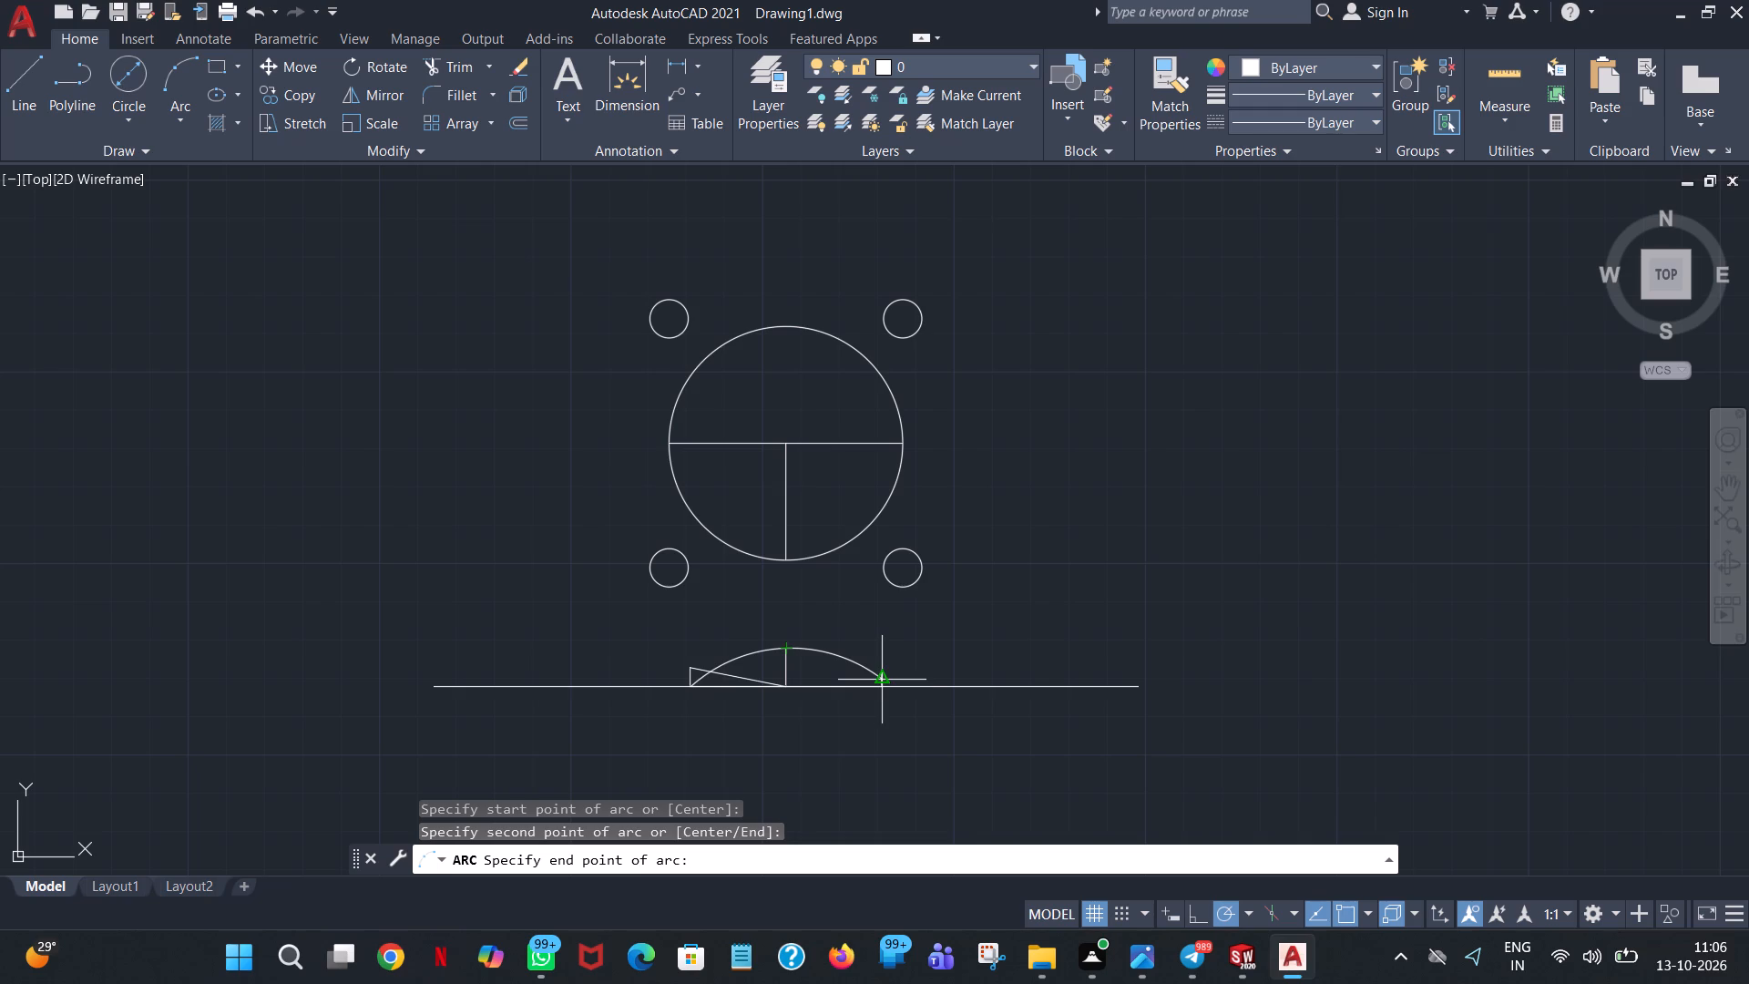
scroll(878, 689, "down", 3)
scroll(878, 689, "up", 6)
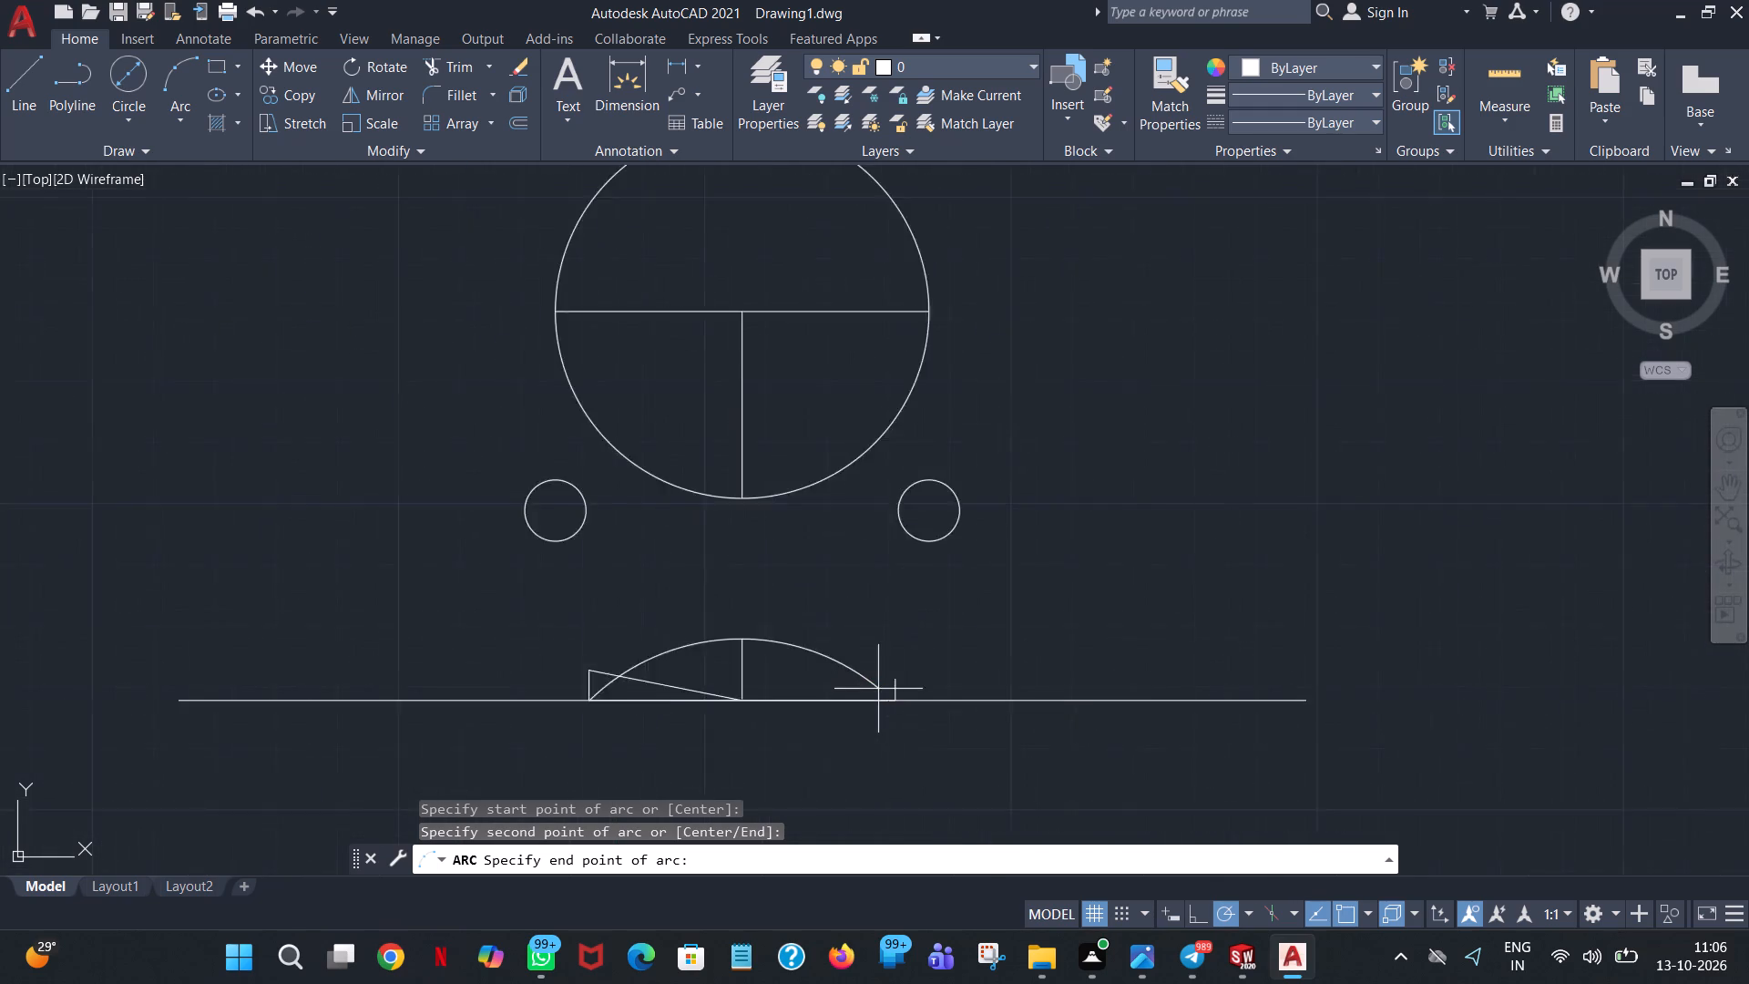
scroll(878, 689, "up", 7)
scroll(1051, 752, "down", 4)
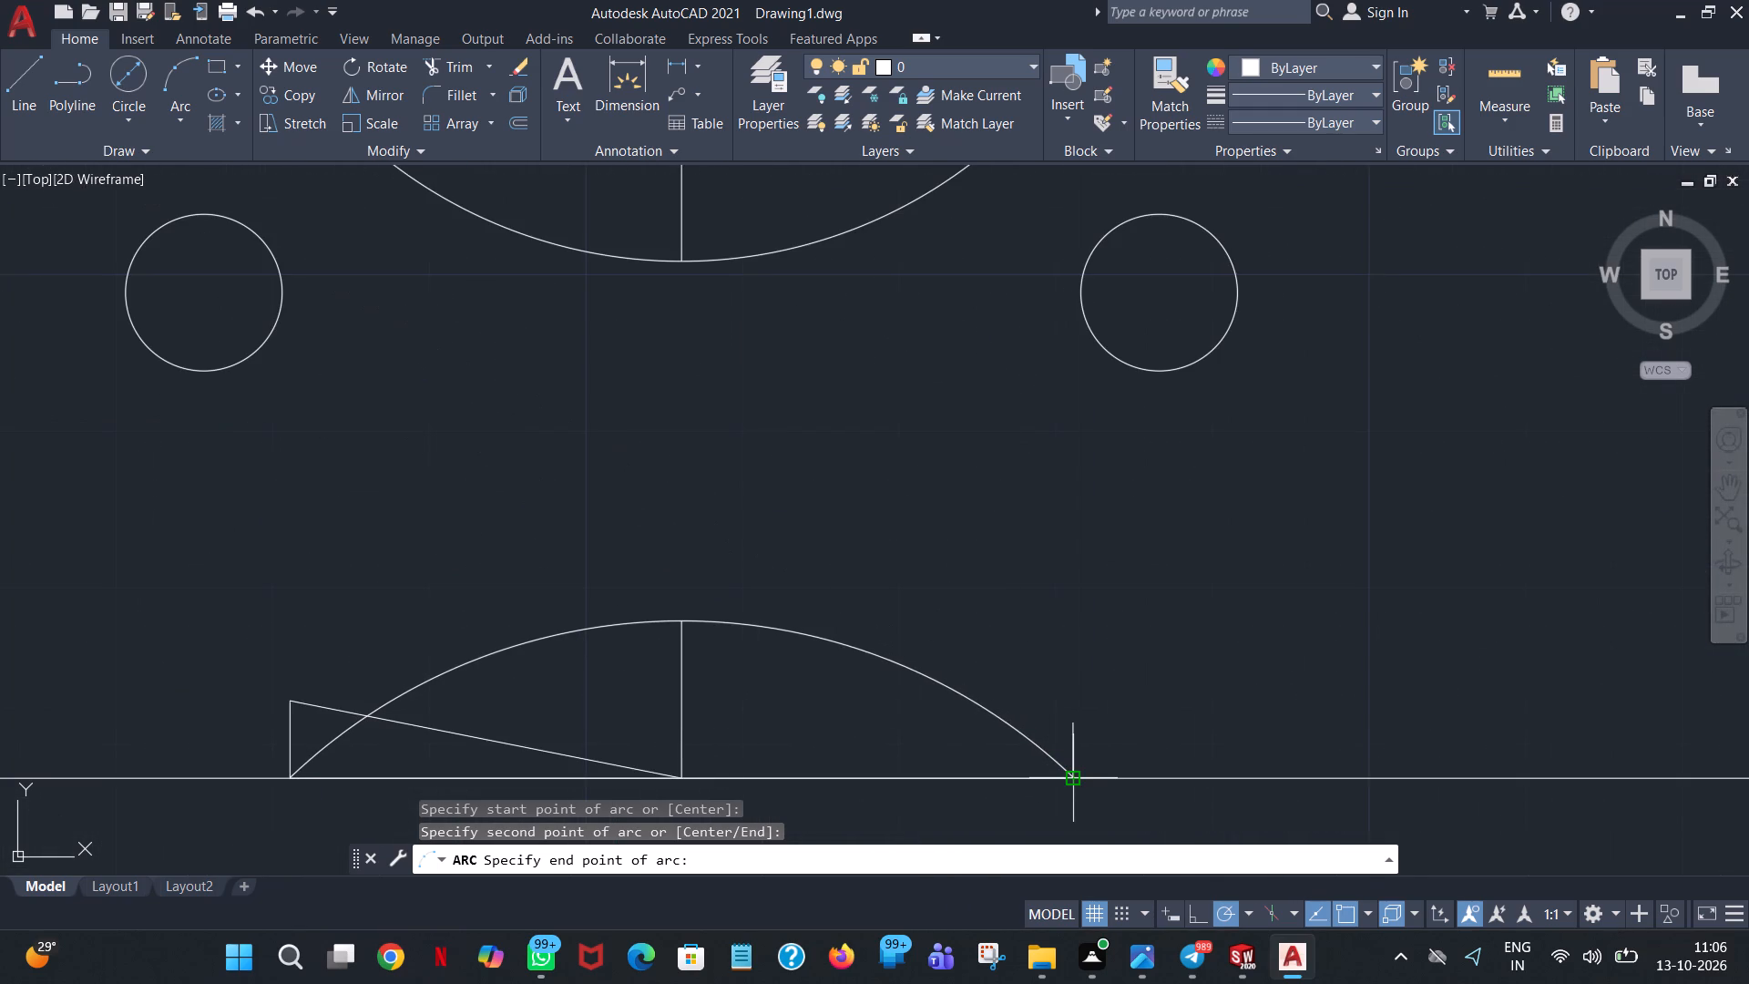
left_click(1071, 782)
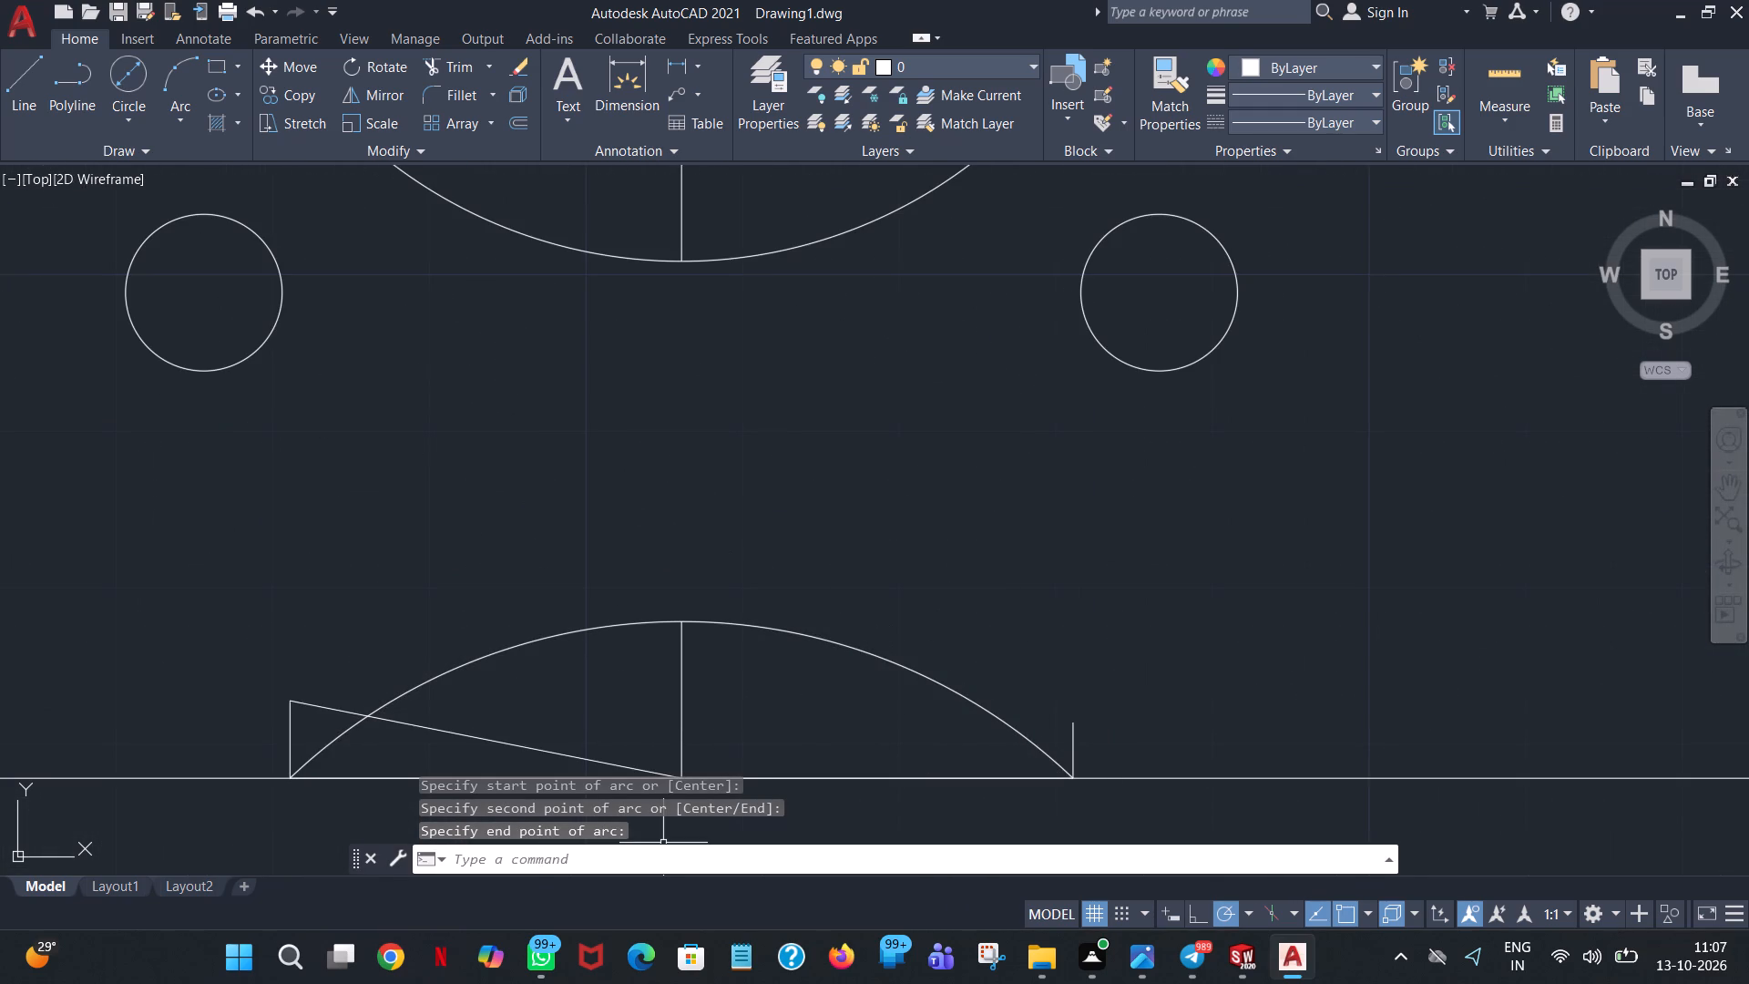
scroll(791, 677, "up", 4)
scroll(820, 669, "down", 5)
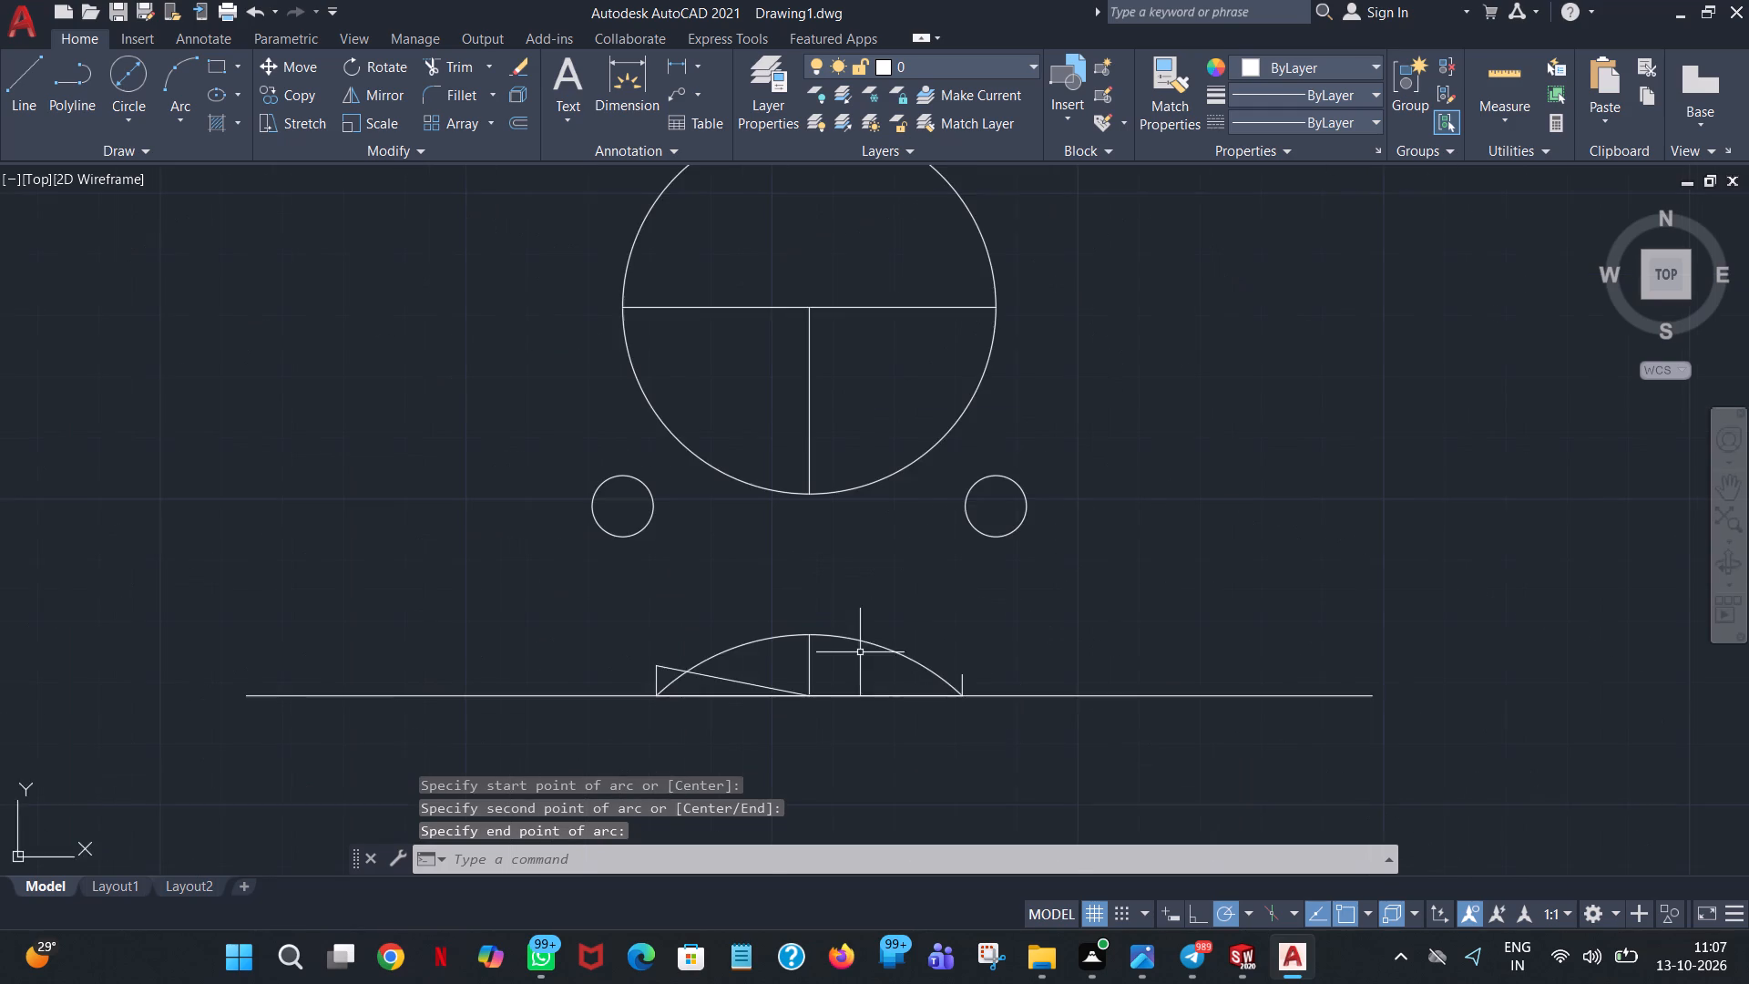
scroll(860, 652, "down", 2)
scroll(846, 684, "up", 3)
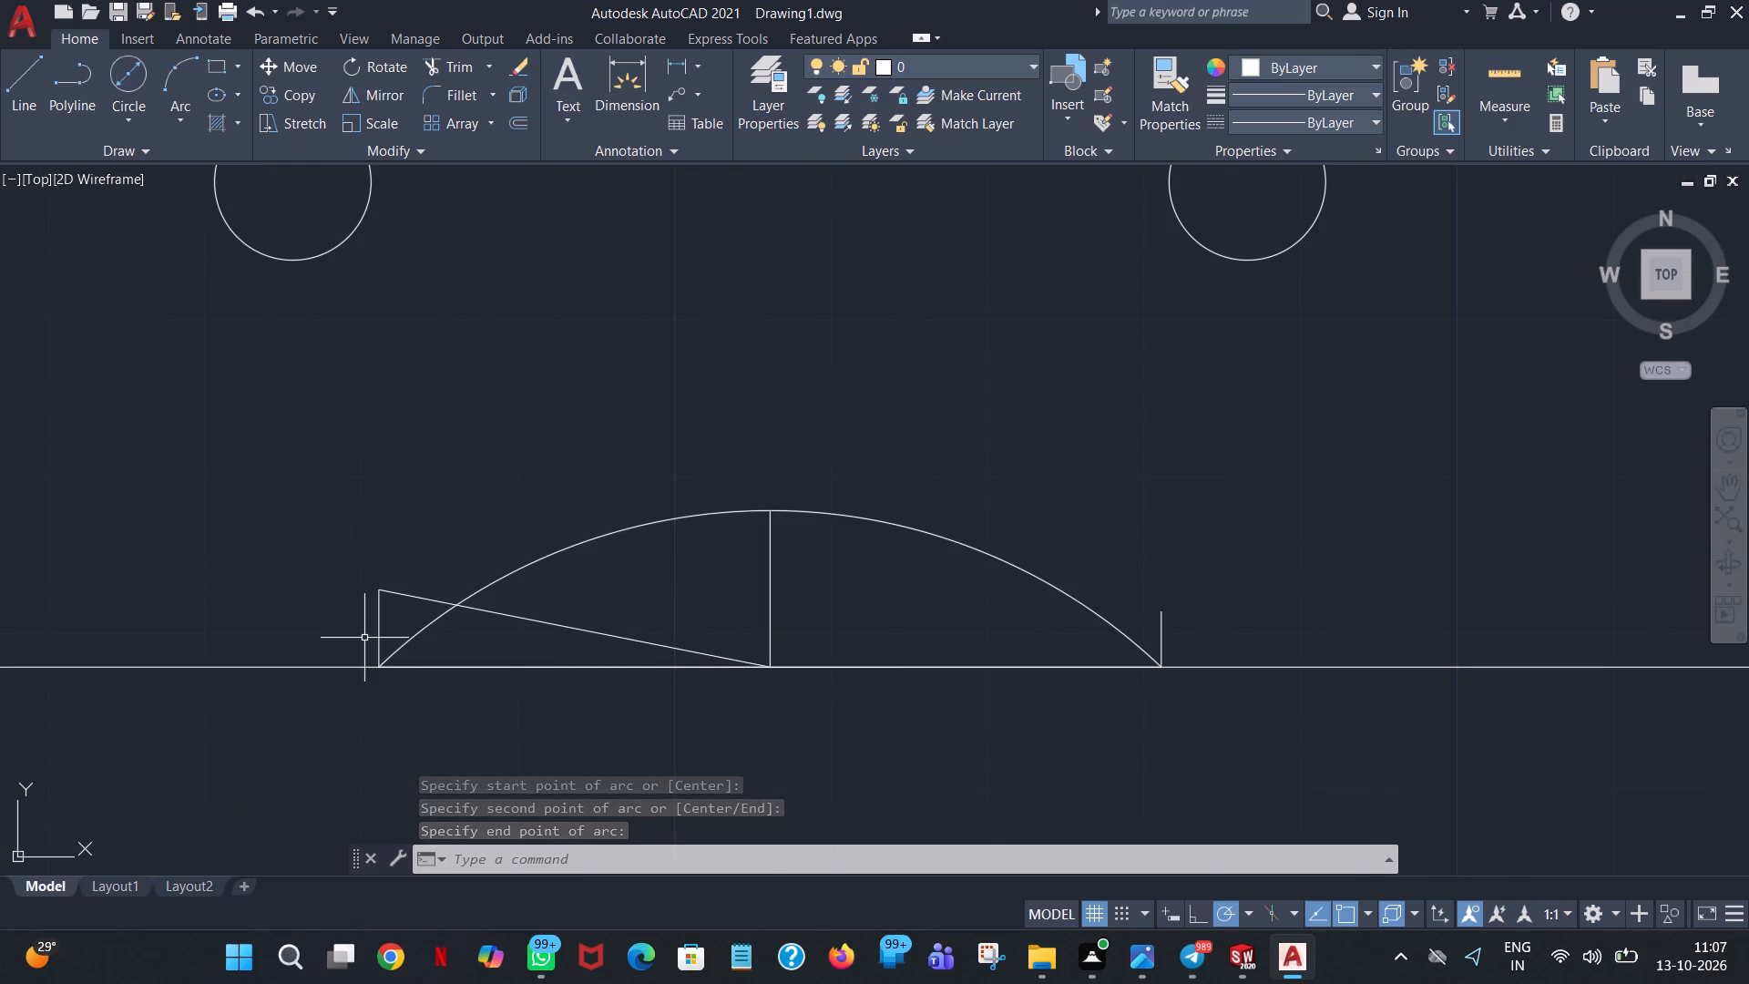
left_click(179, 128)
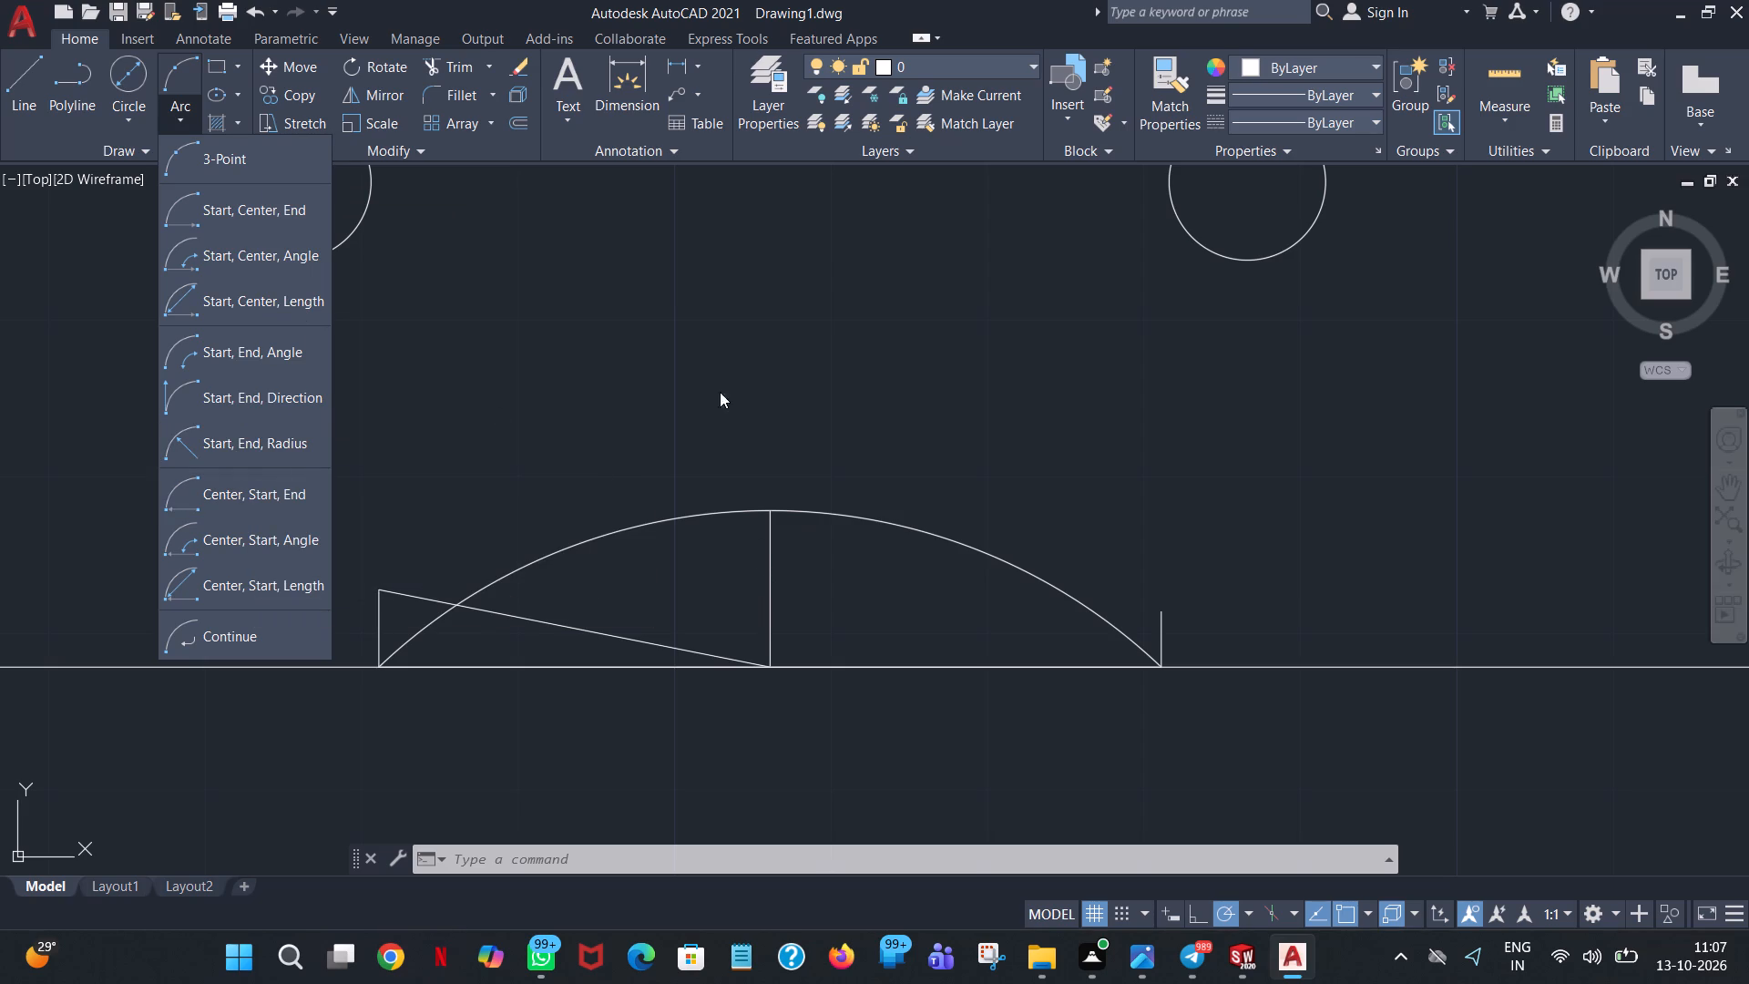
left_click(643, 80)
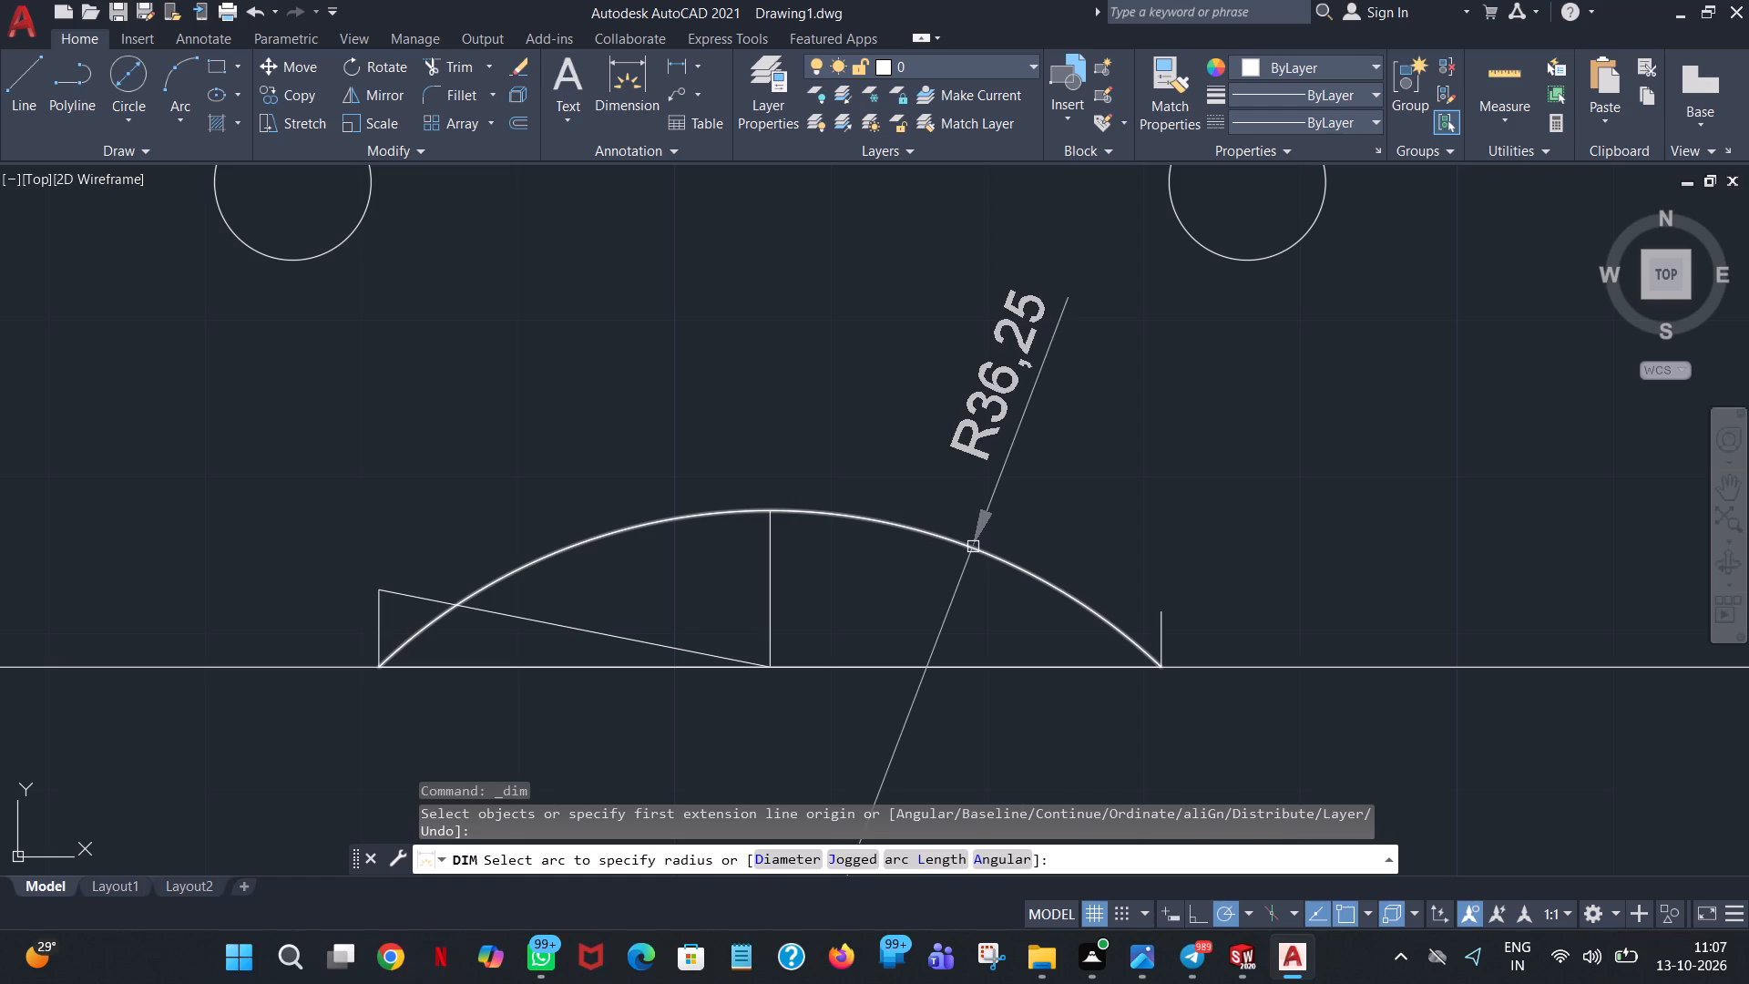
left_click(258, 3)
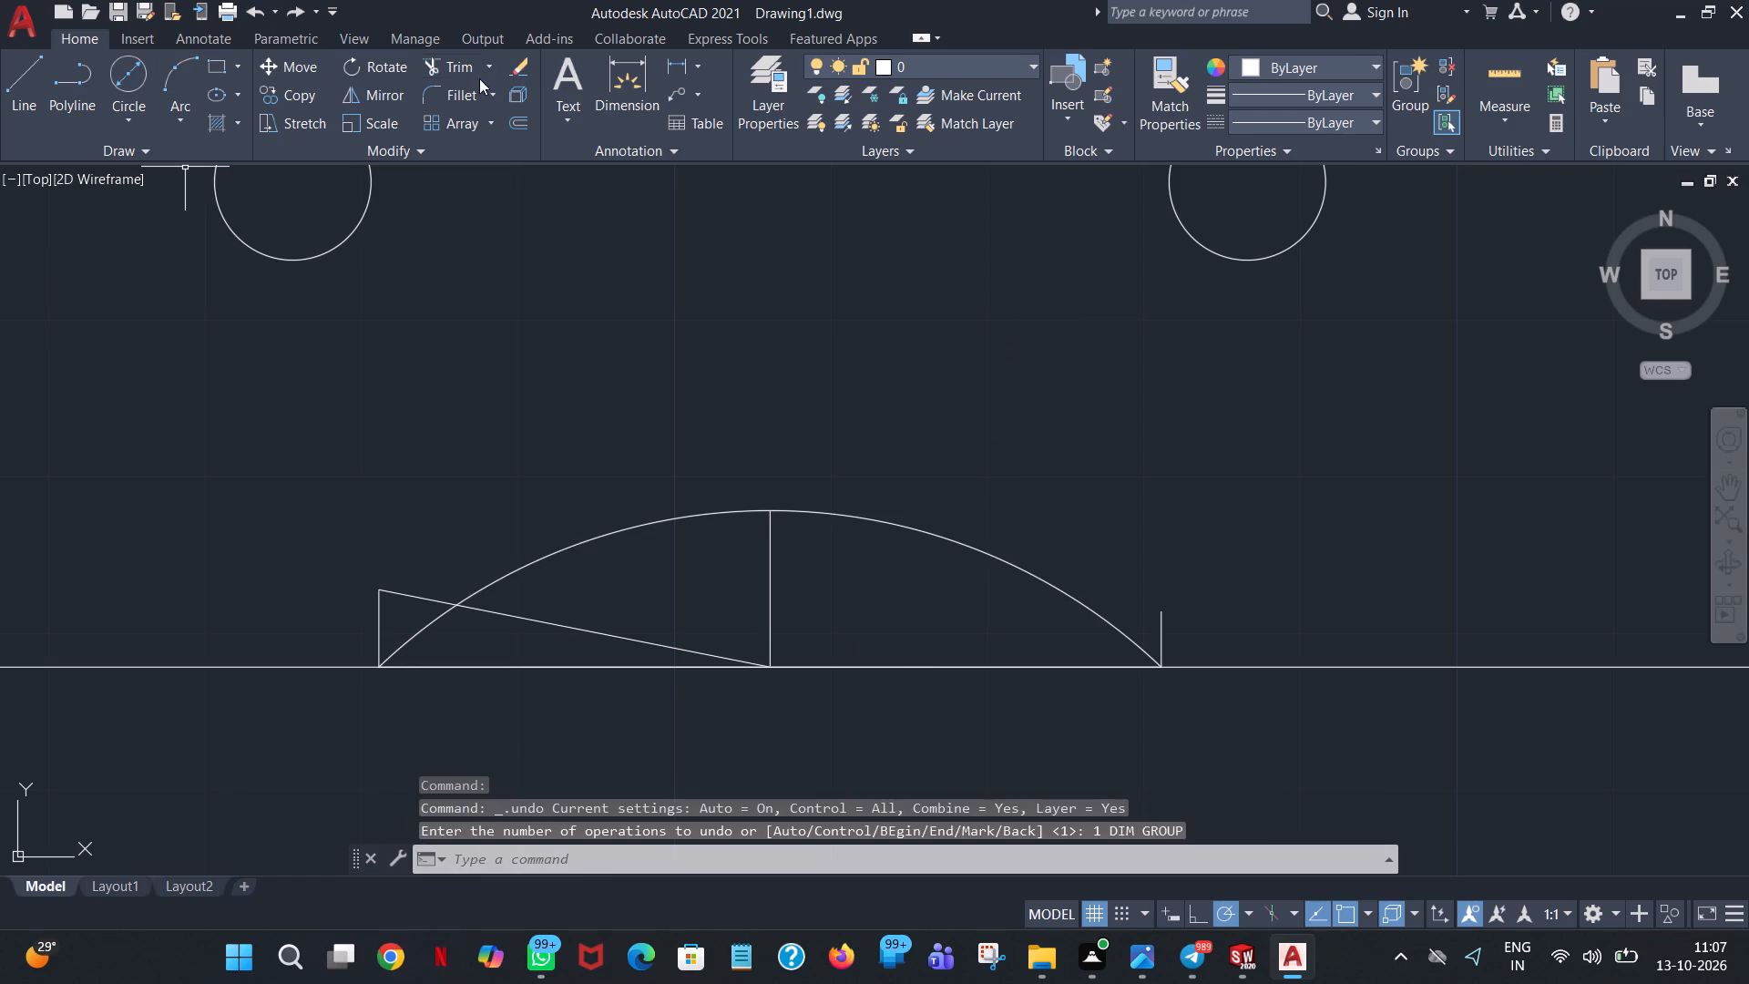
Trim away both halves of the arc and the slanted line between the left upright and the middle of the base.
left_click(446, 80)
left_click(452, 71)
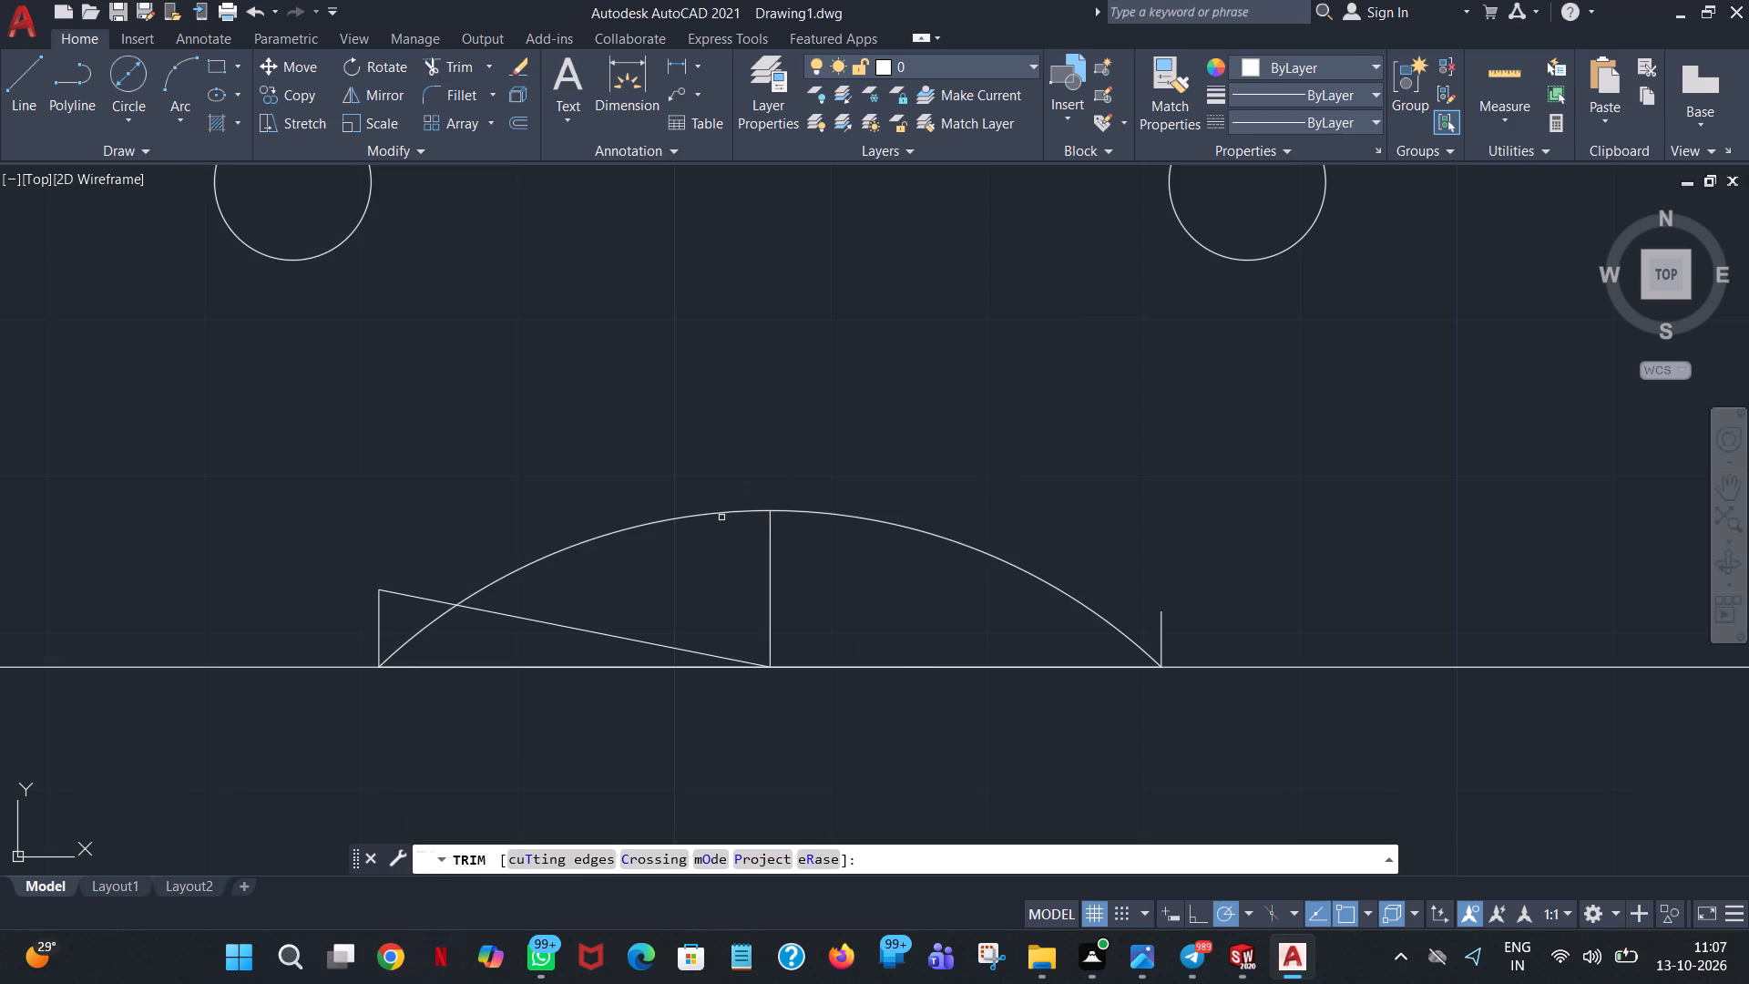
left_click(724, 511)
left_click(427, 631)
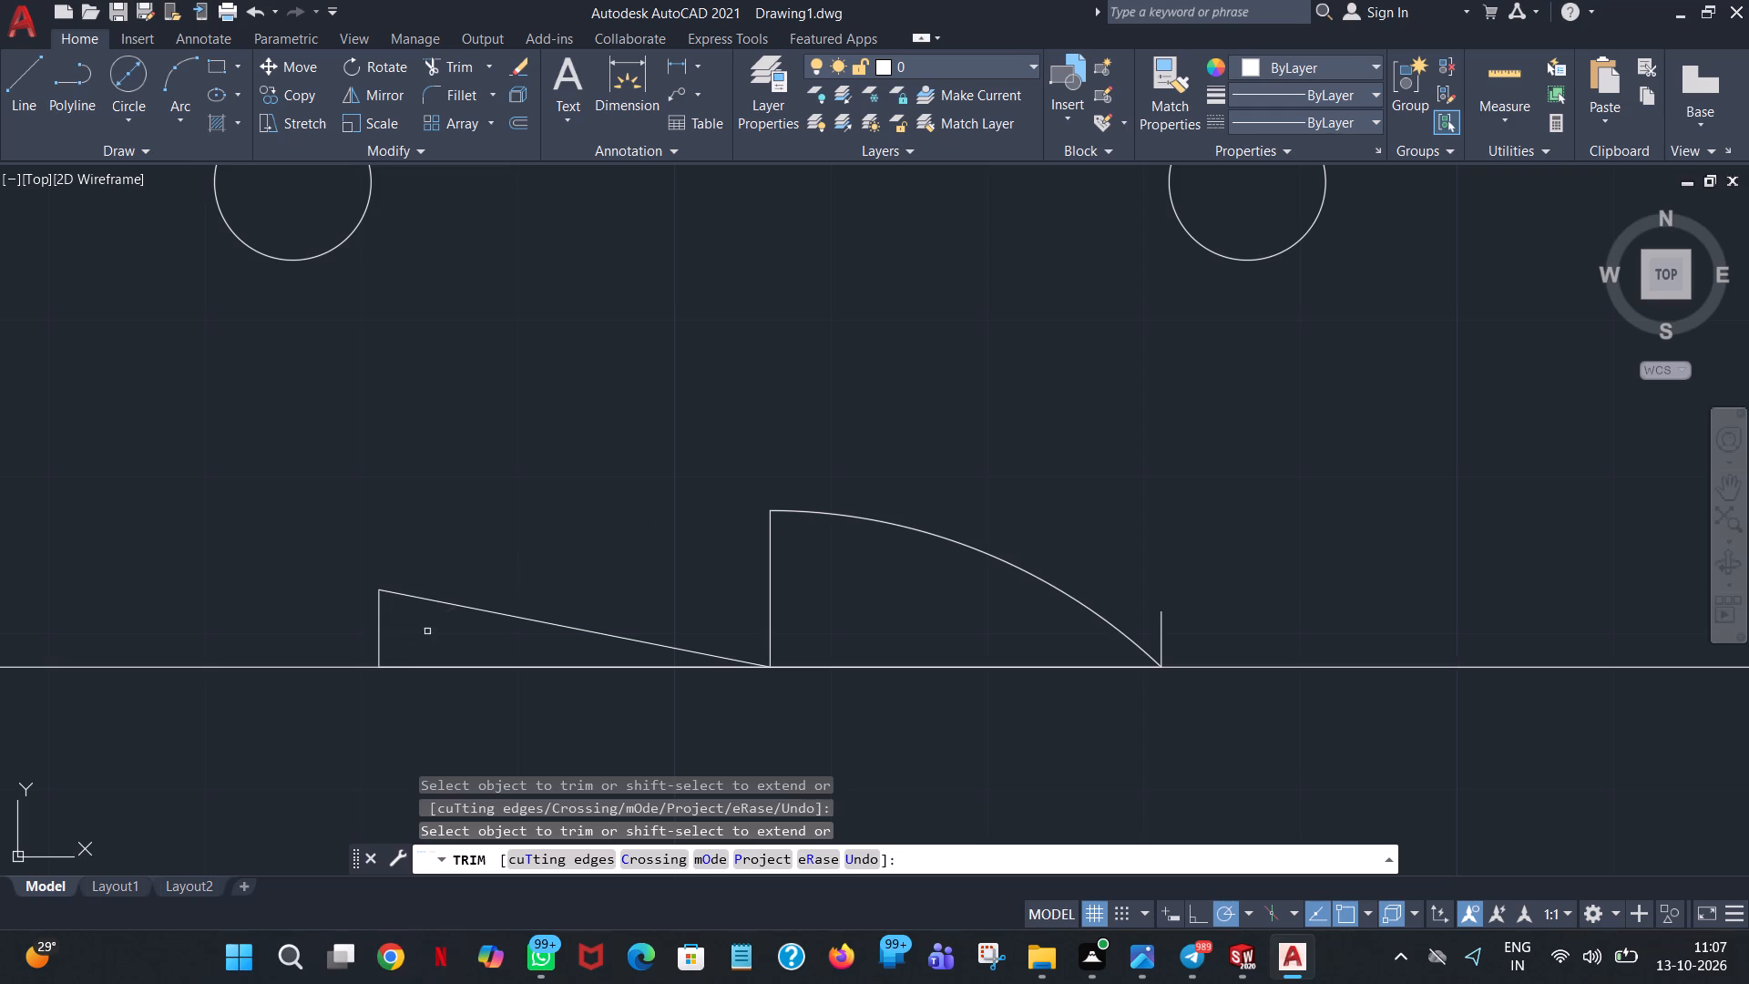
left_click(838, 519)
left_click(881, 509)
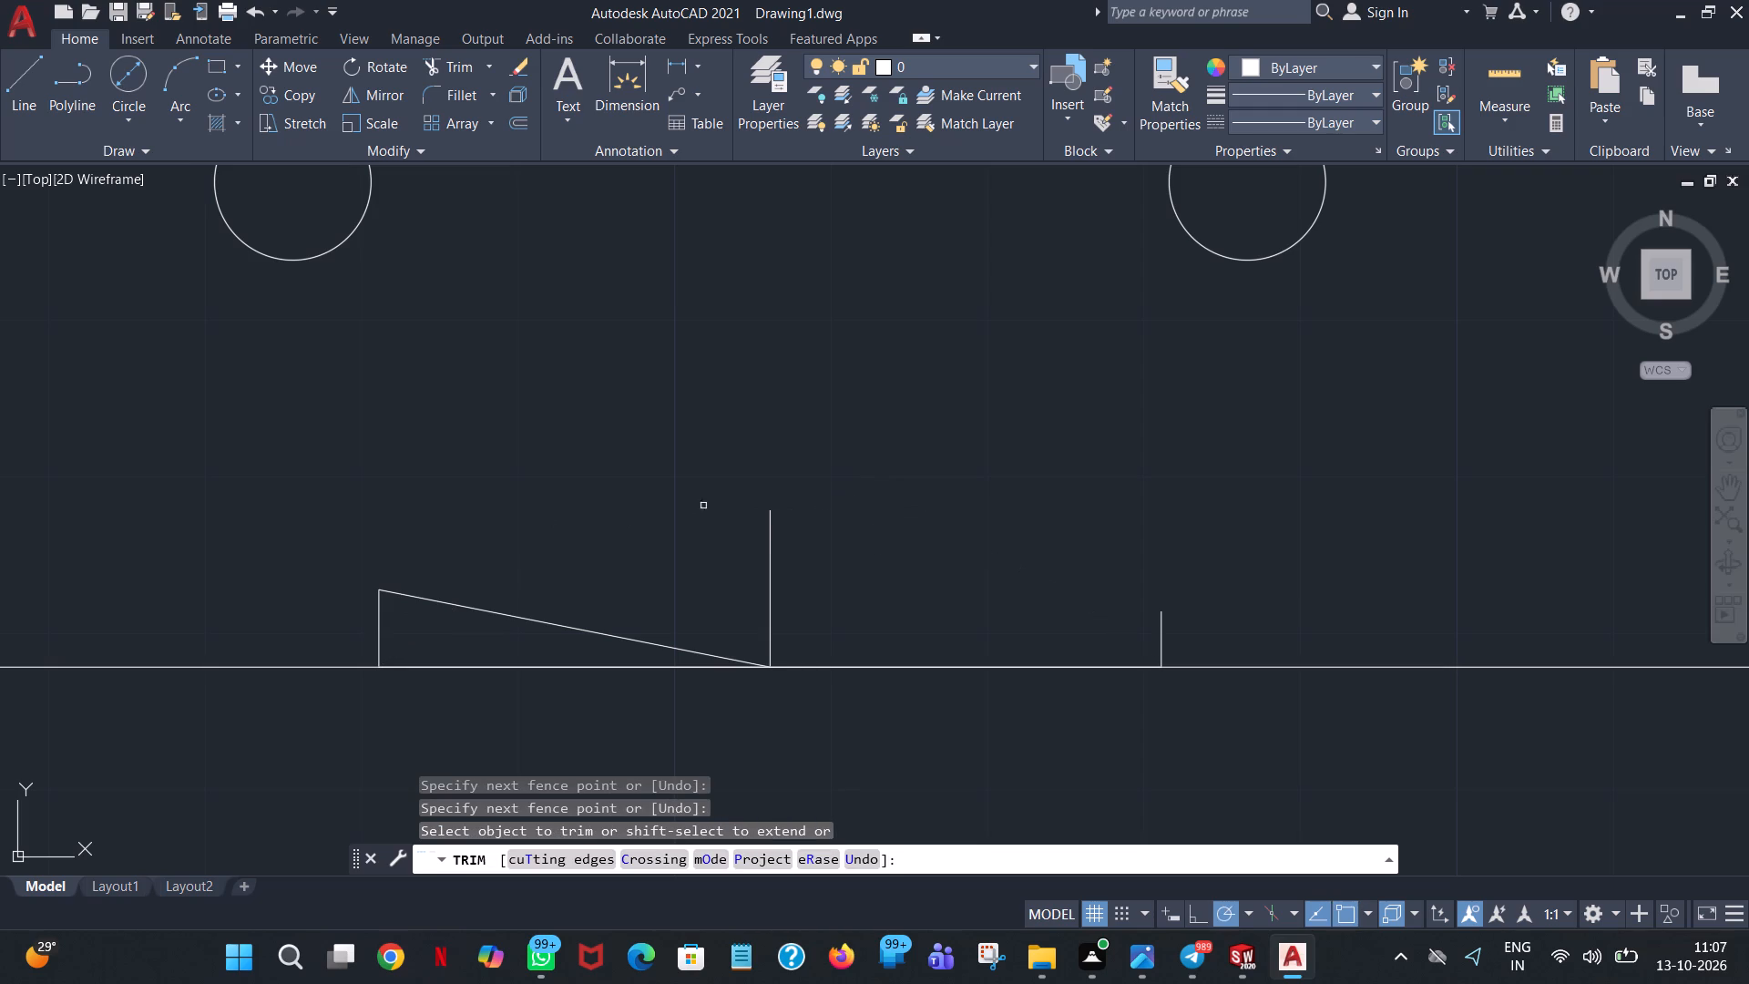
left_click_drag(539, 609, 517, 629)
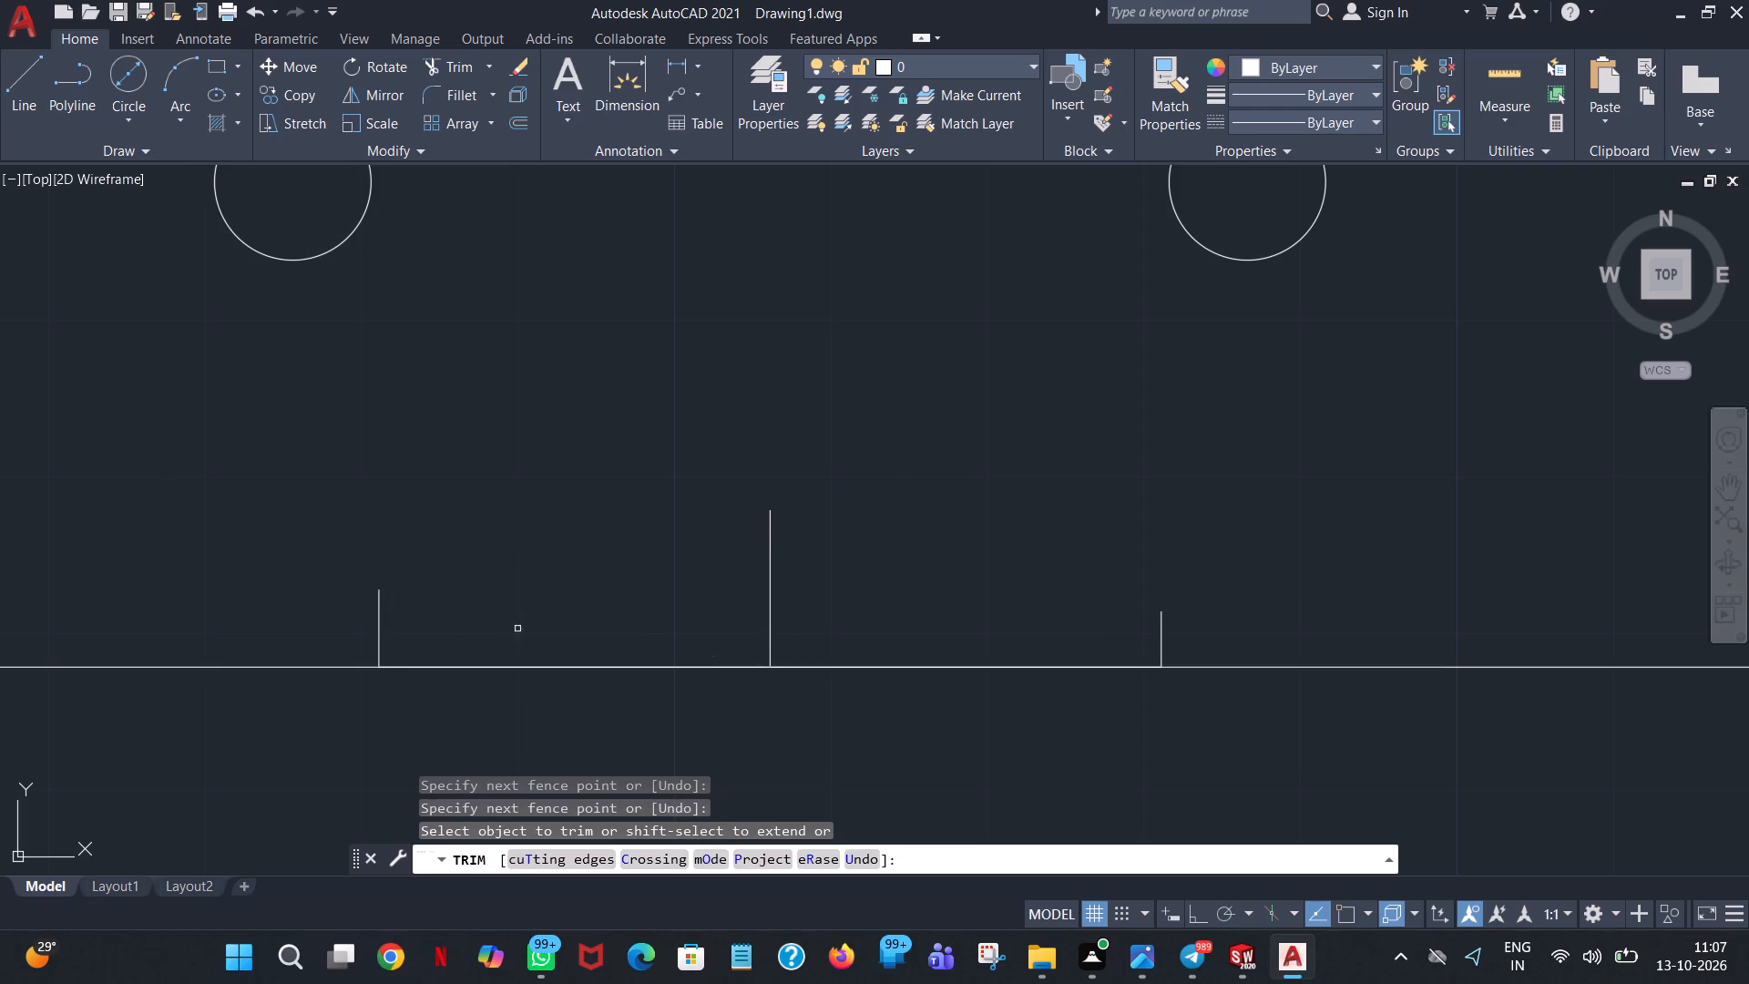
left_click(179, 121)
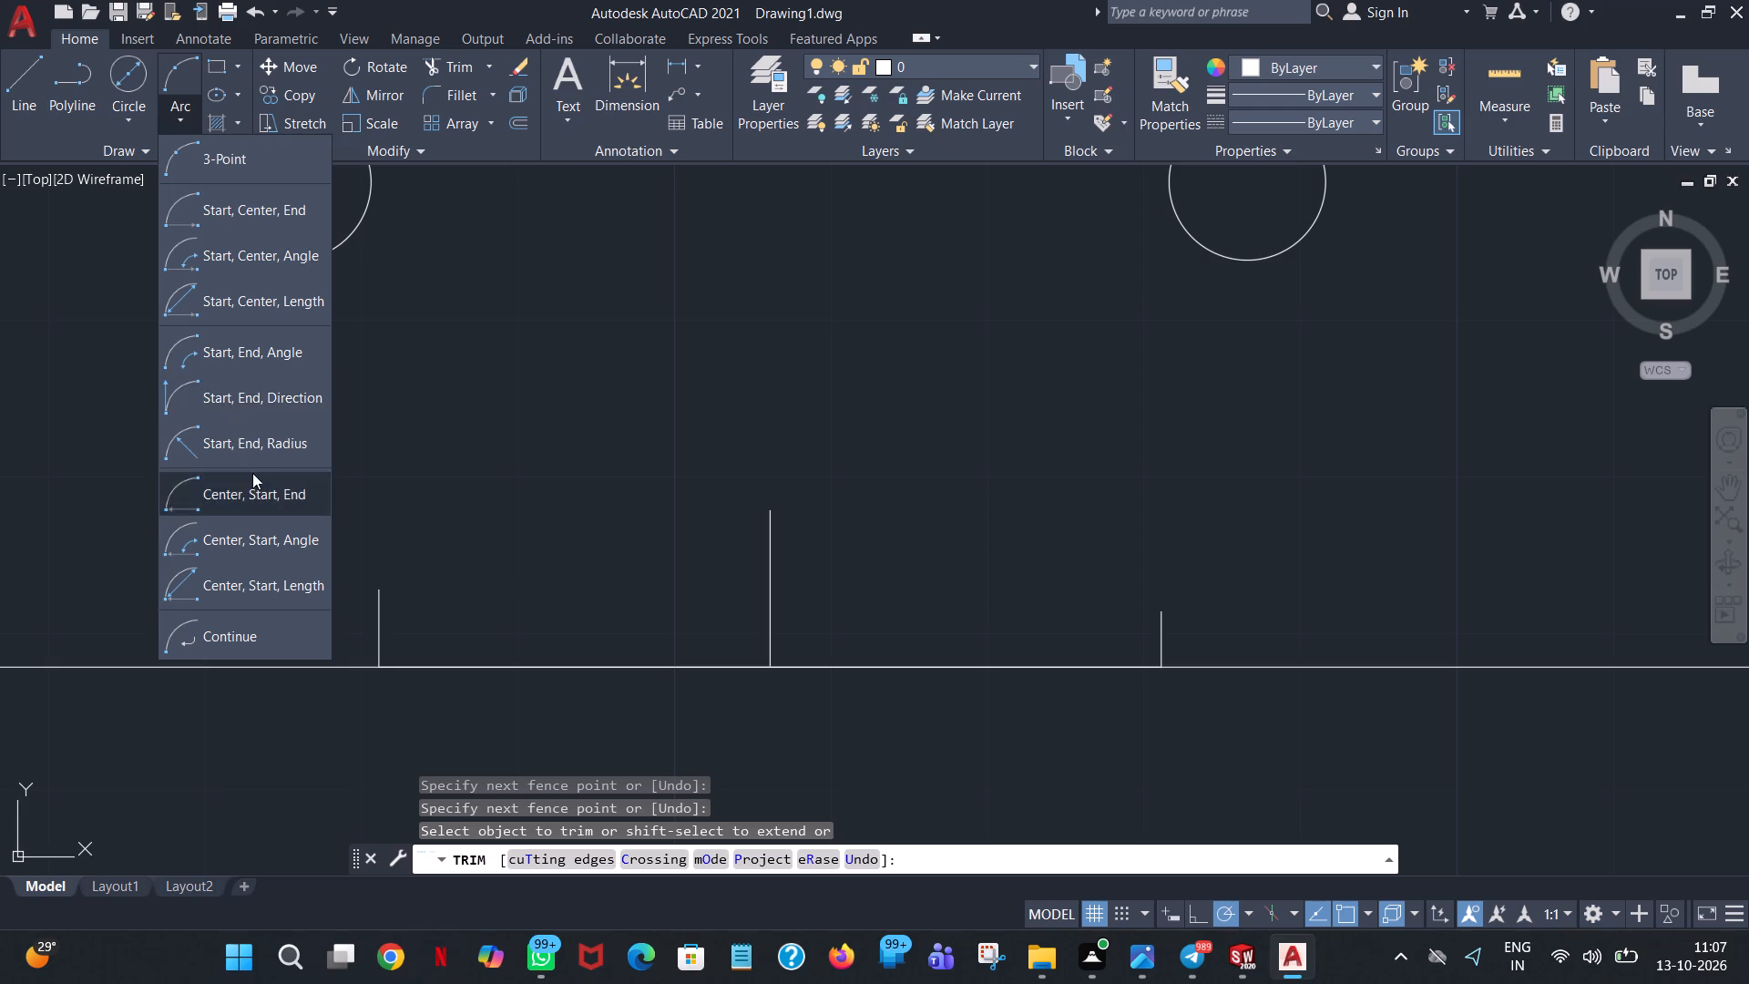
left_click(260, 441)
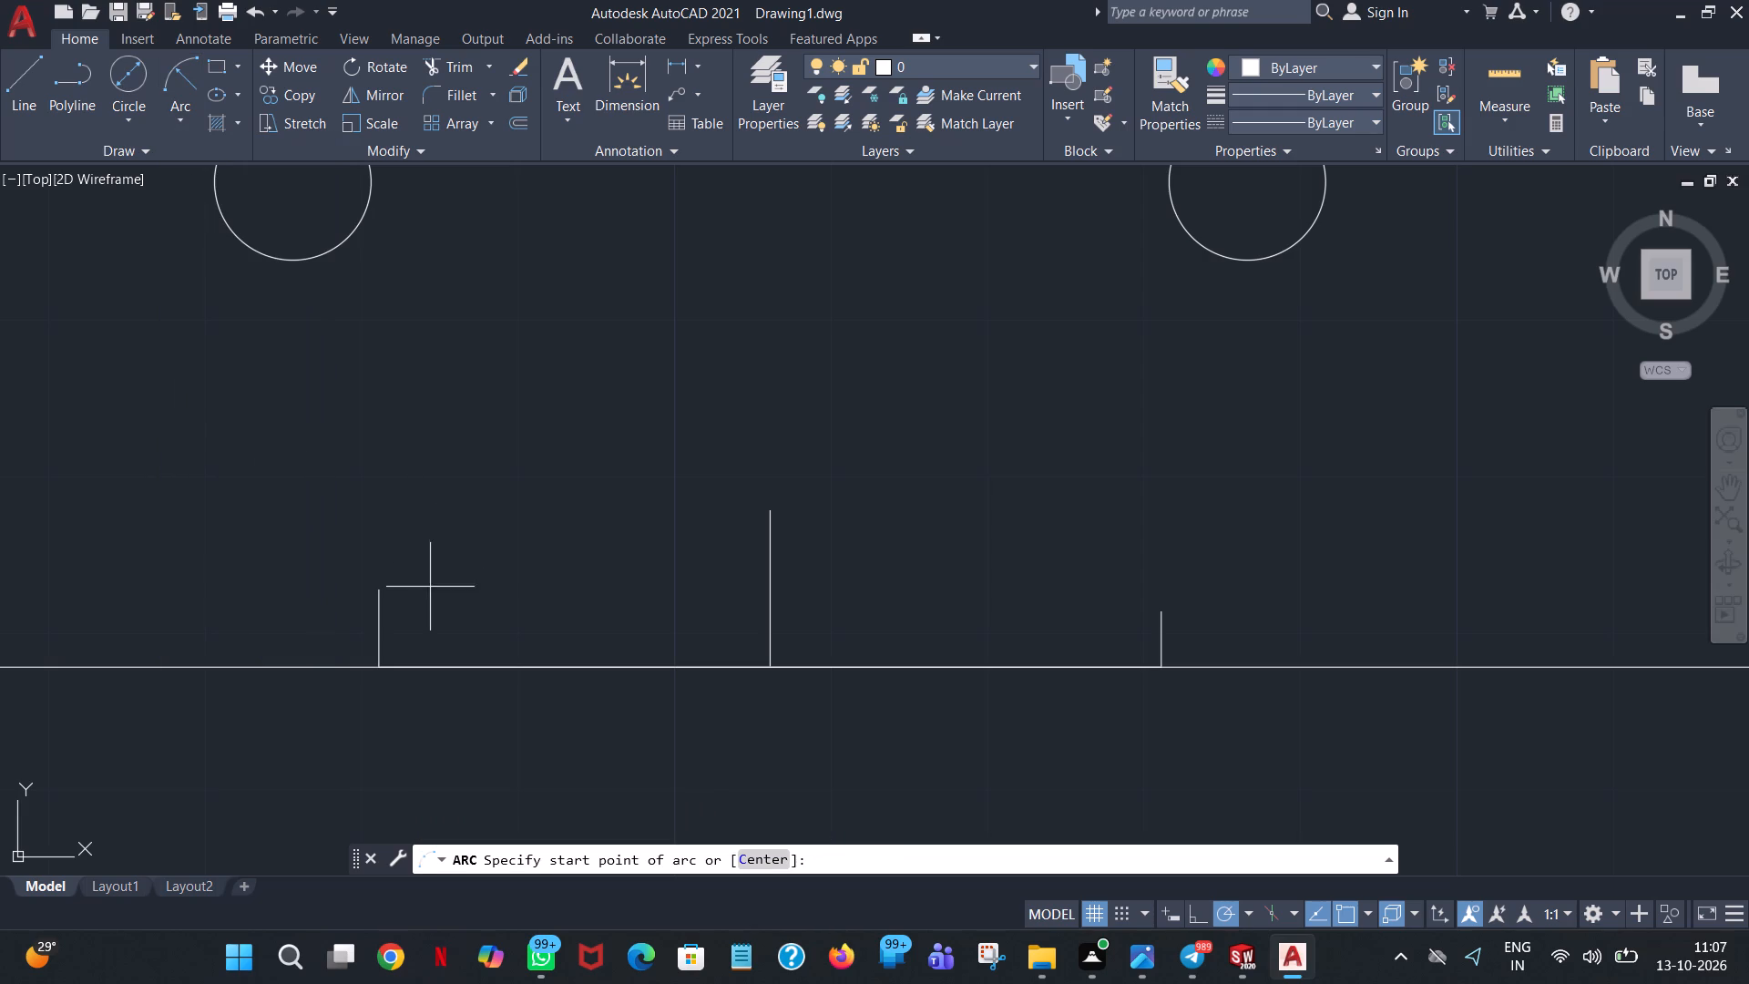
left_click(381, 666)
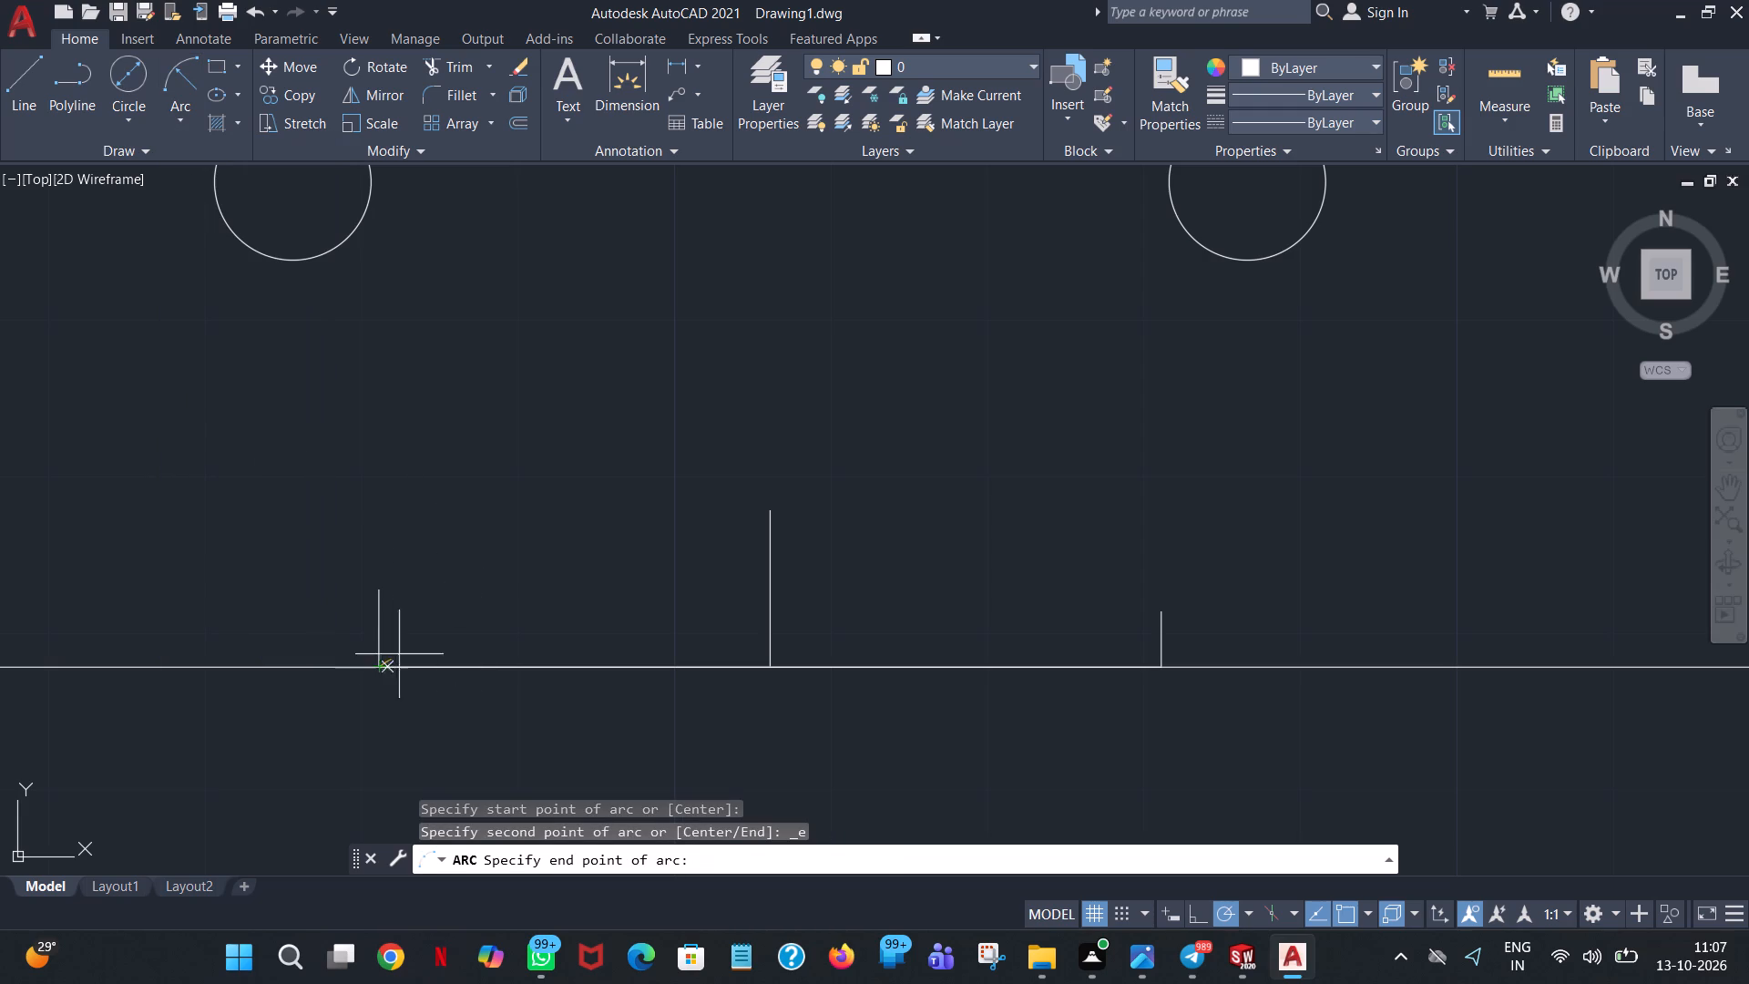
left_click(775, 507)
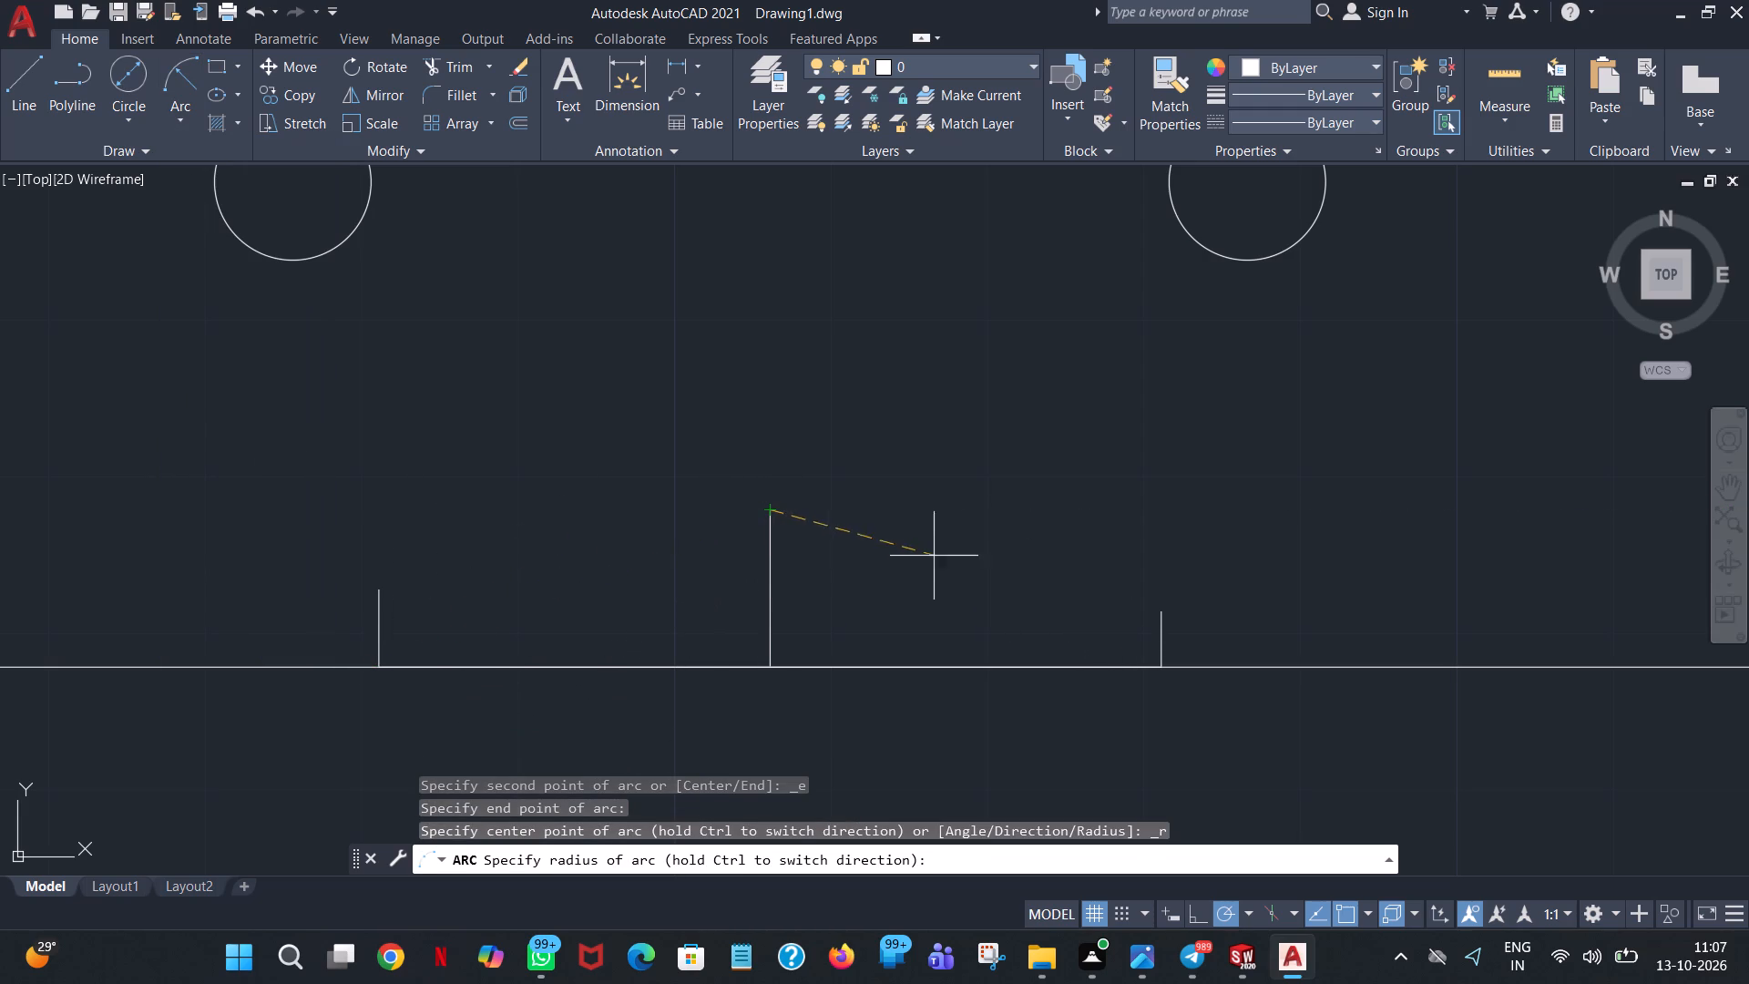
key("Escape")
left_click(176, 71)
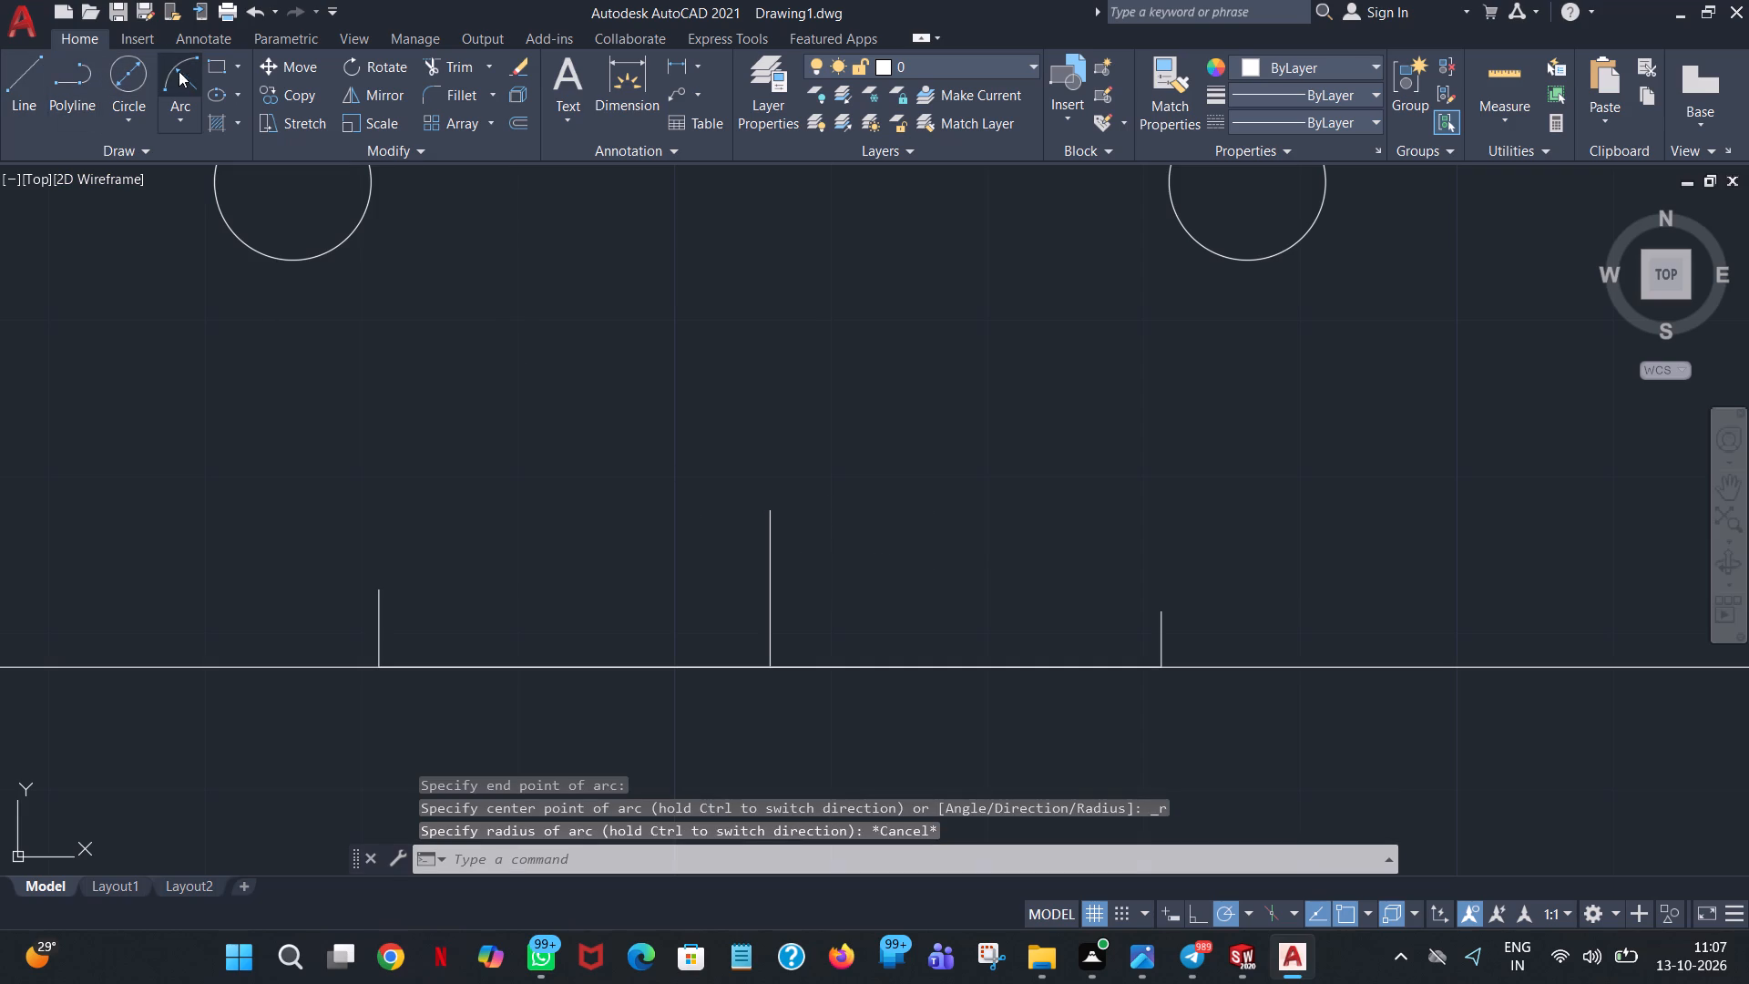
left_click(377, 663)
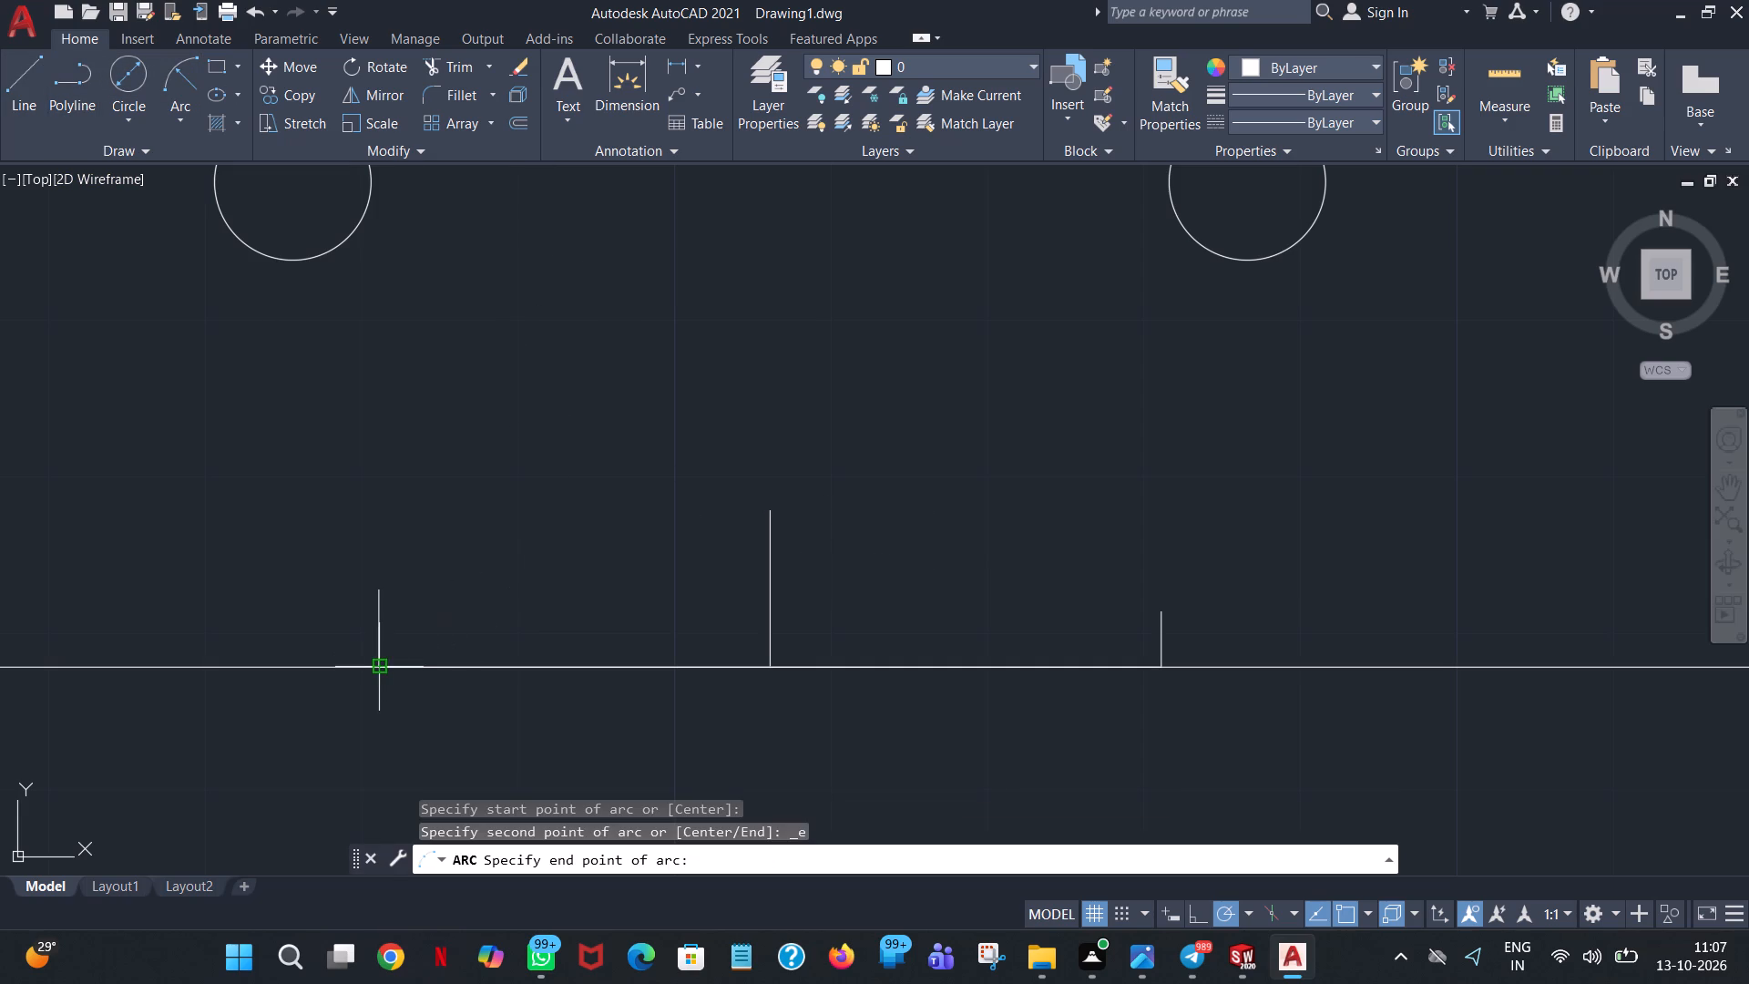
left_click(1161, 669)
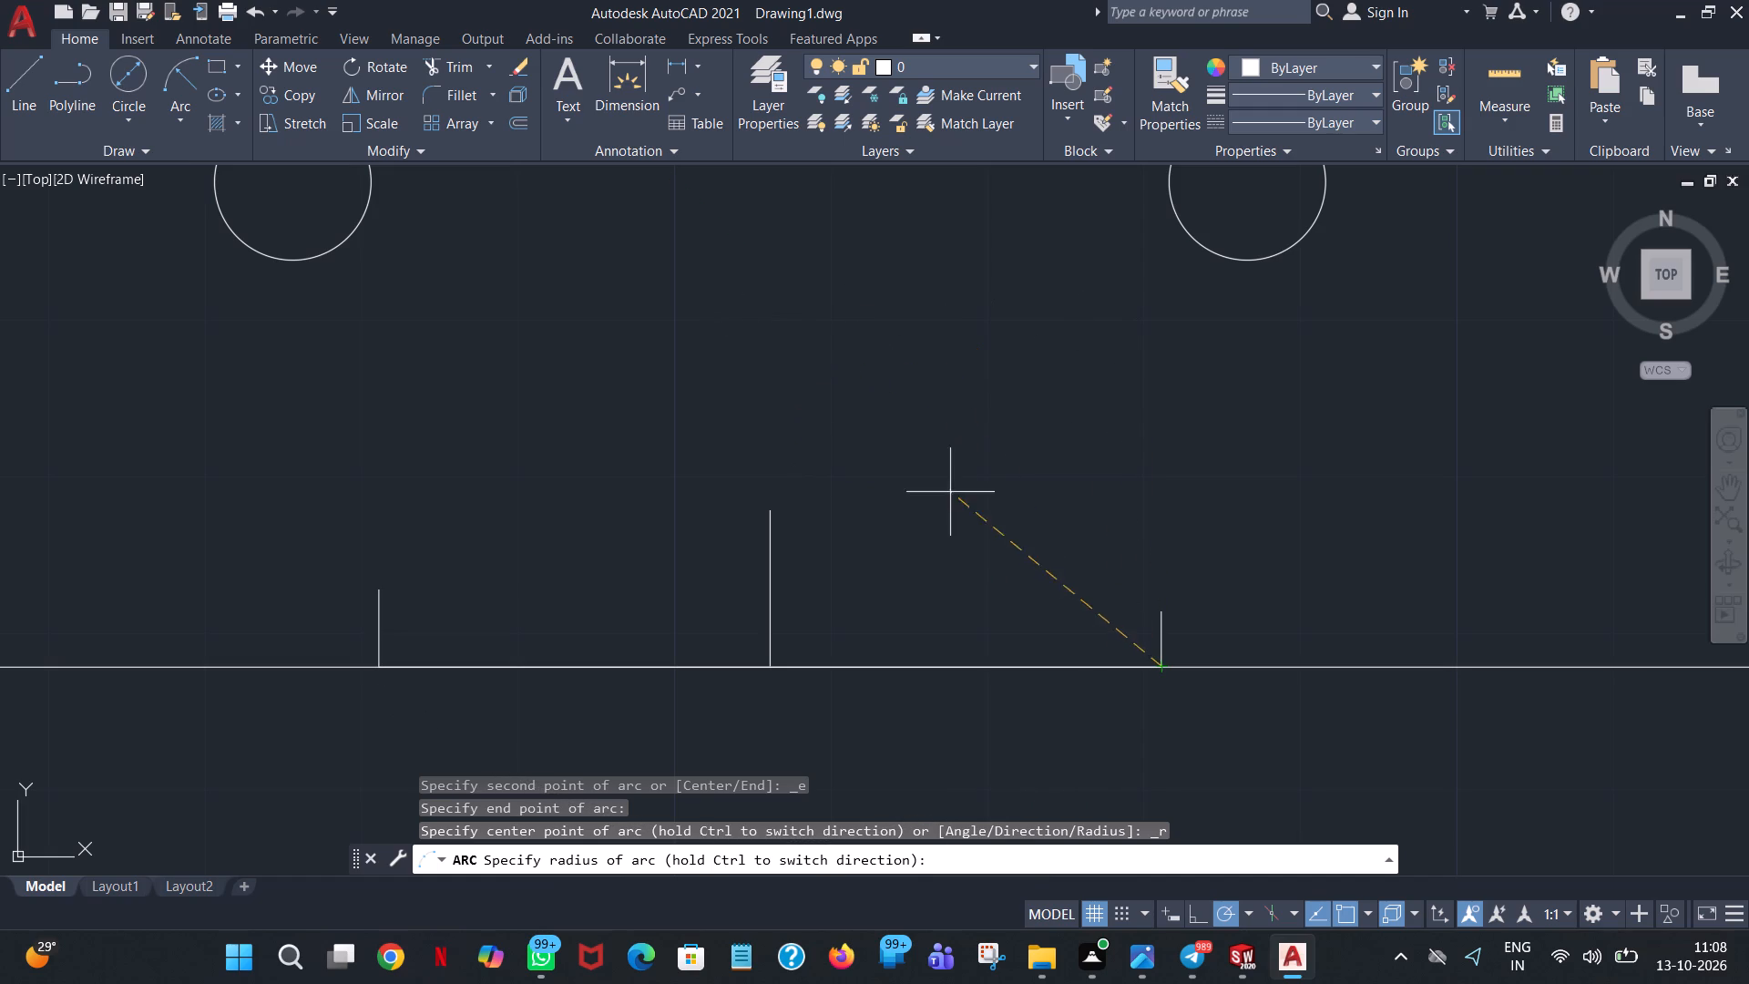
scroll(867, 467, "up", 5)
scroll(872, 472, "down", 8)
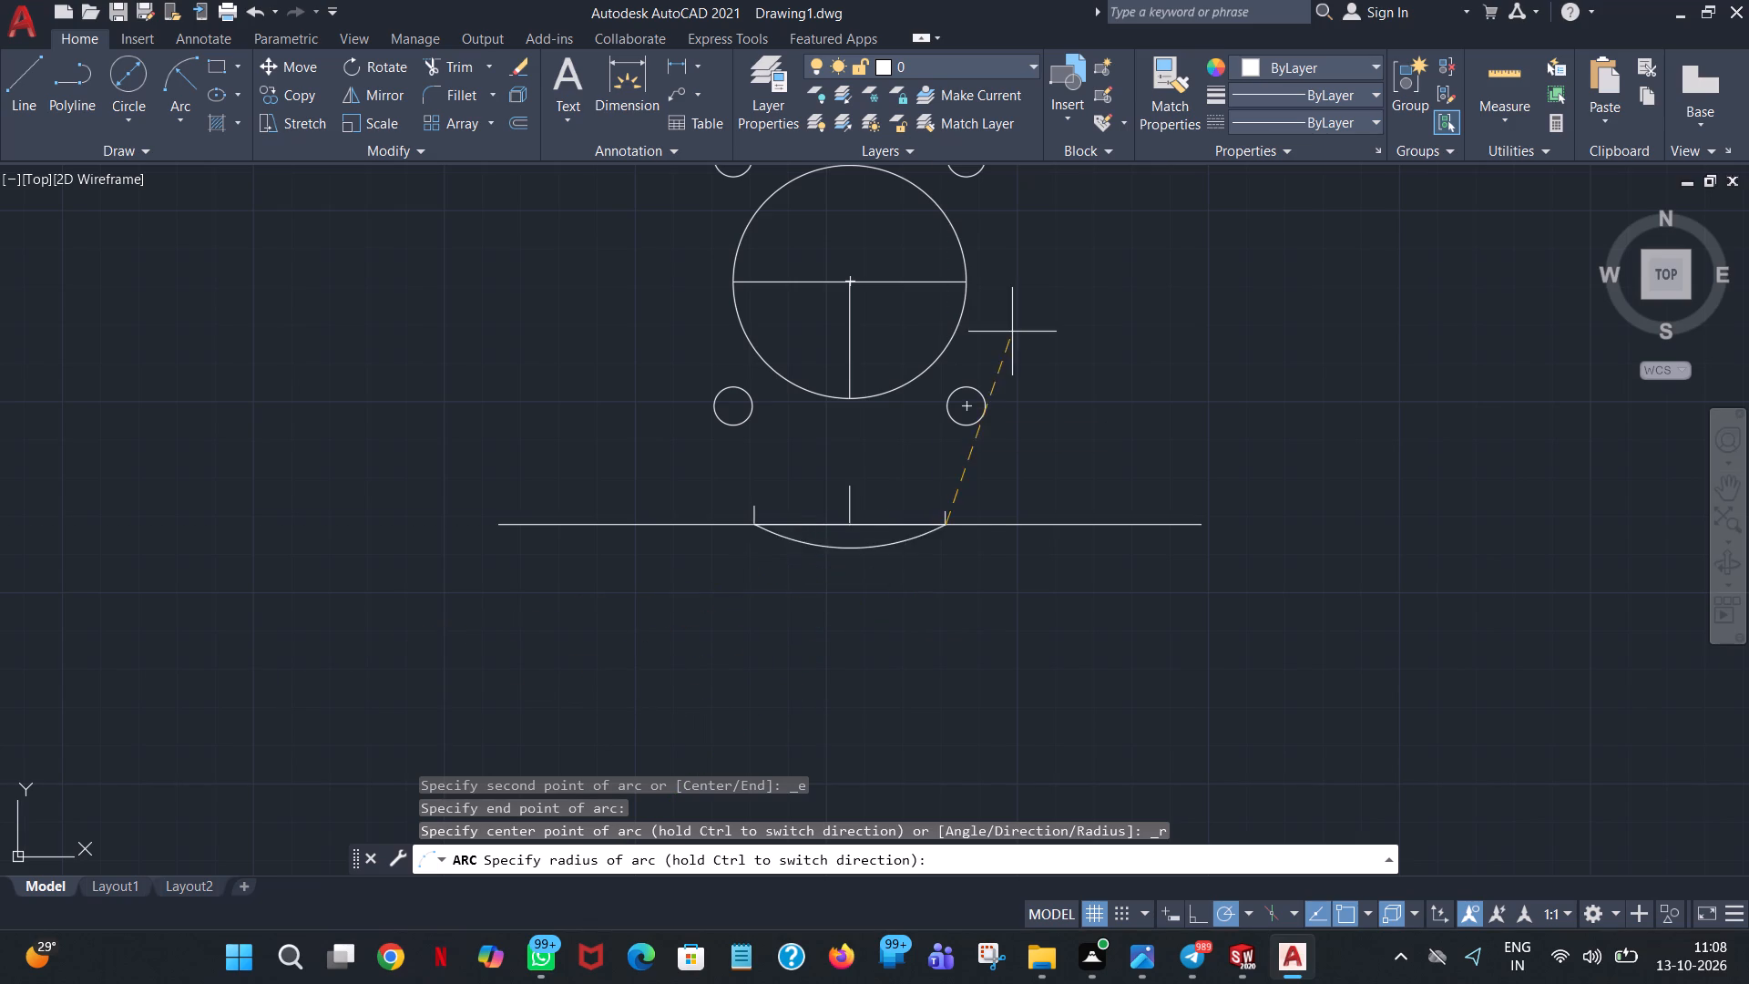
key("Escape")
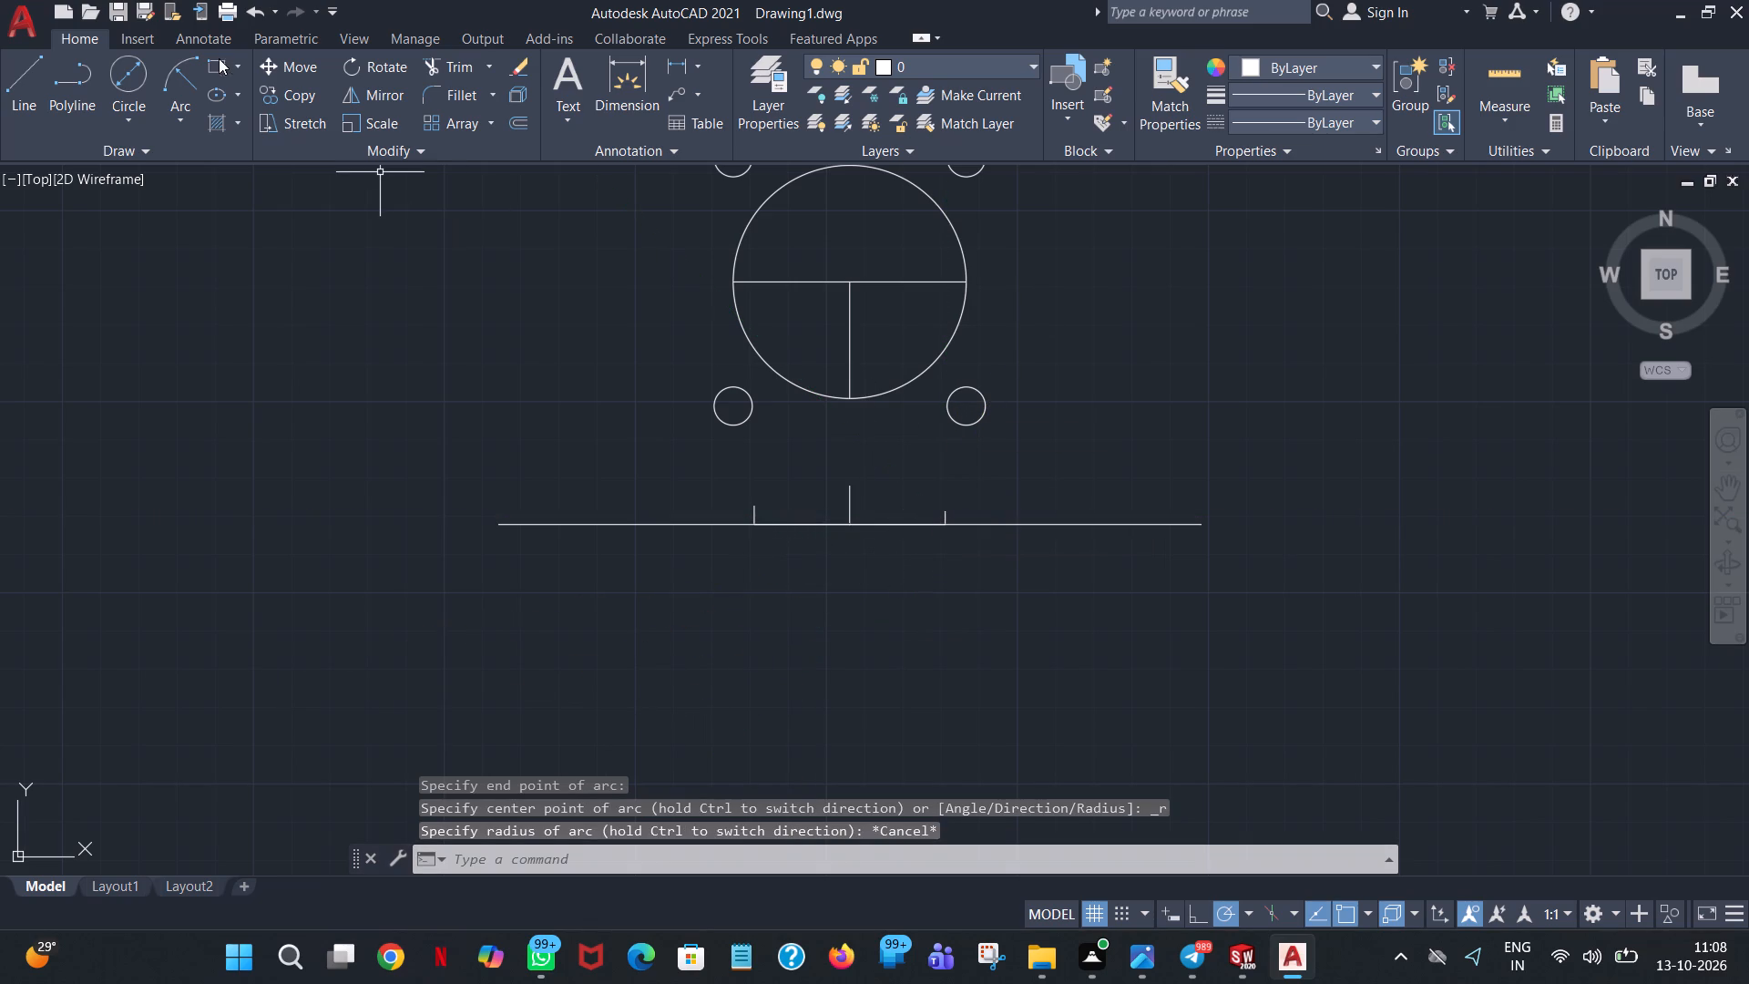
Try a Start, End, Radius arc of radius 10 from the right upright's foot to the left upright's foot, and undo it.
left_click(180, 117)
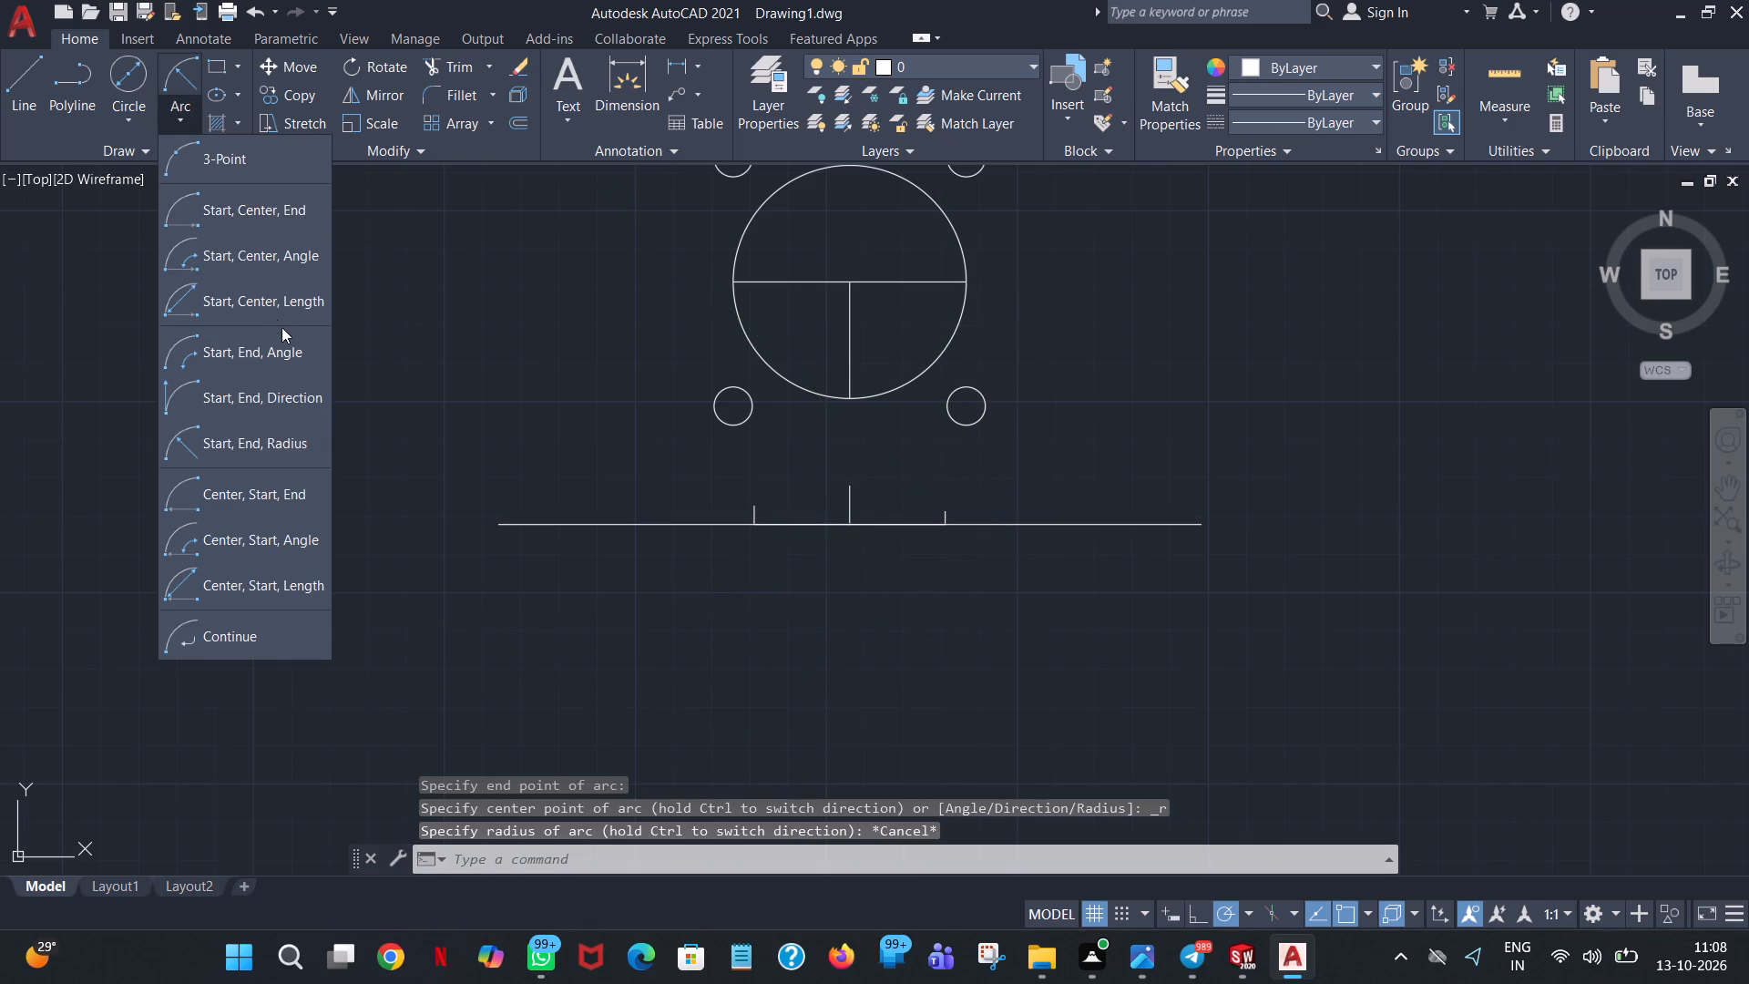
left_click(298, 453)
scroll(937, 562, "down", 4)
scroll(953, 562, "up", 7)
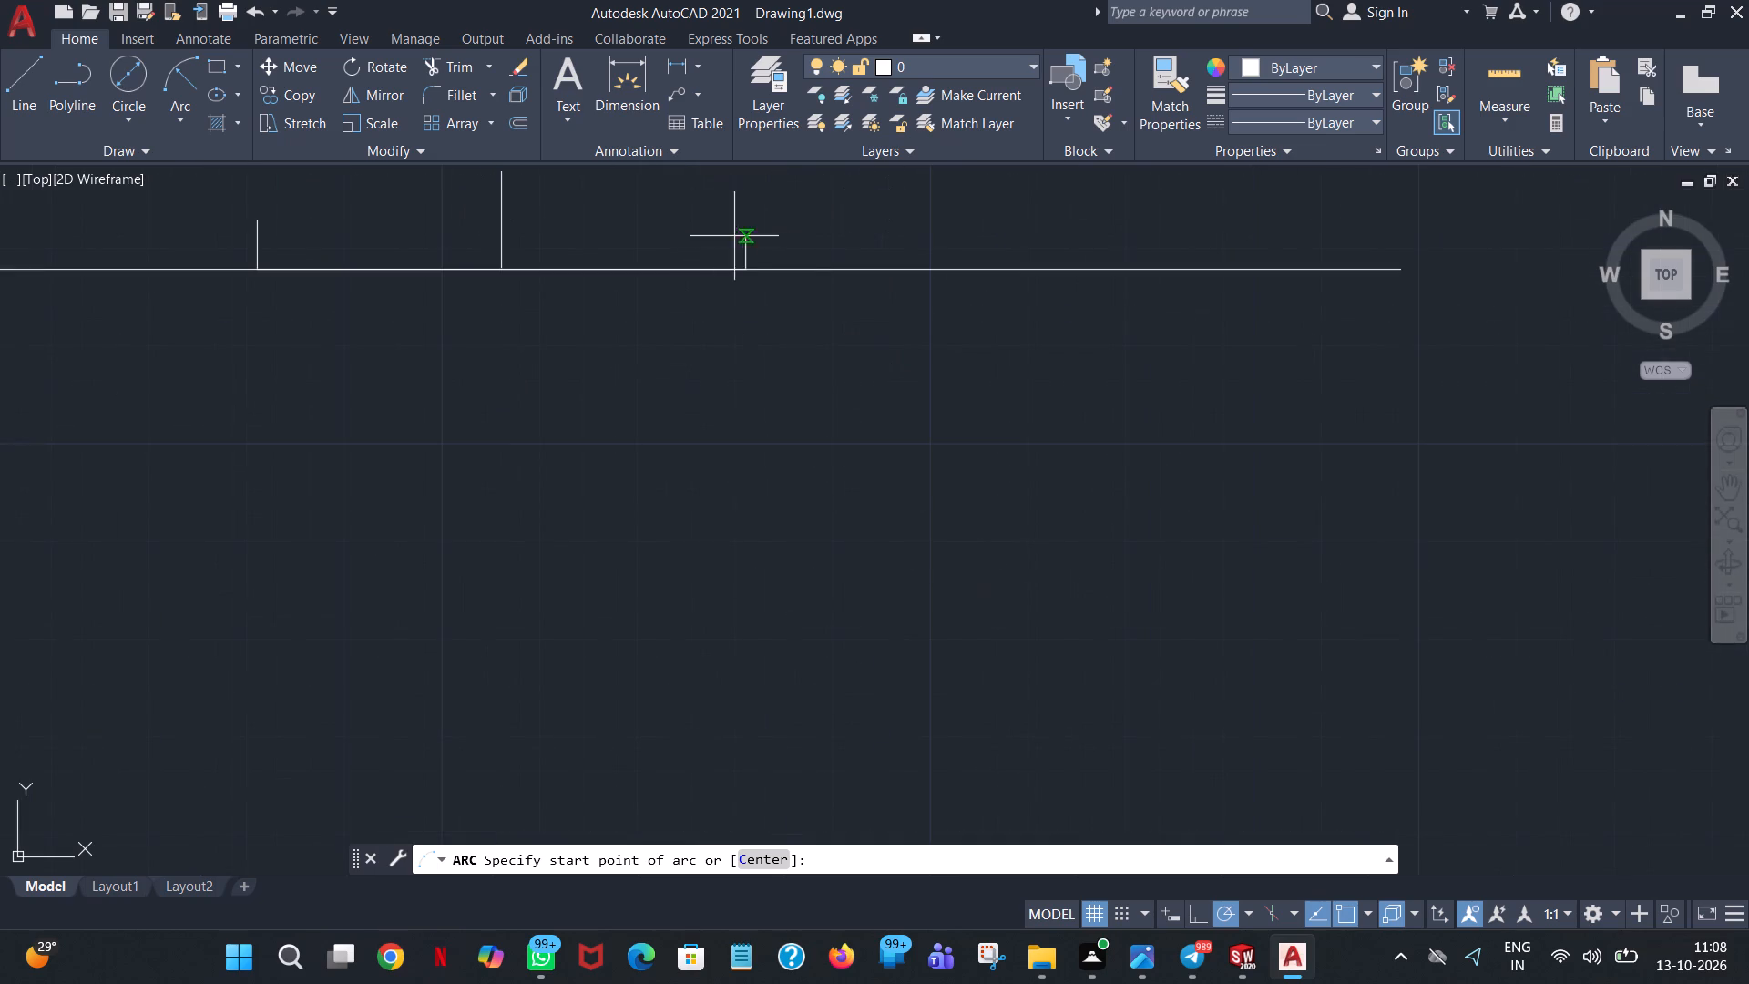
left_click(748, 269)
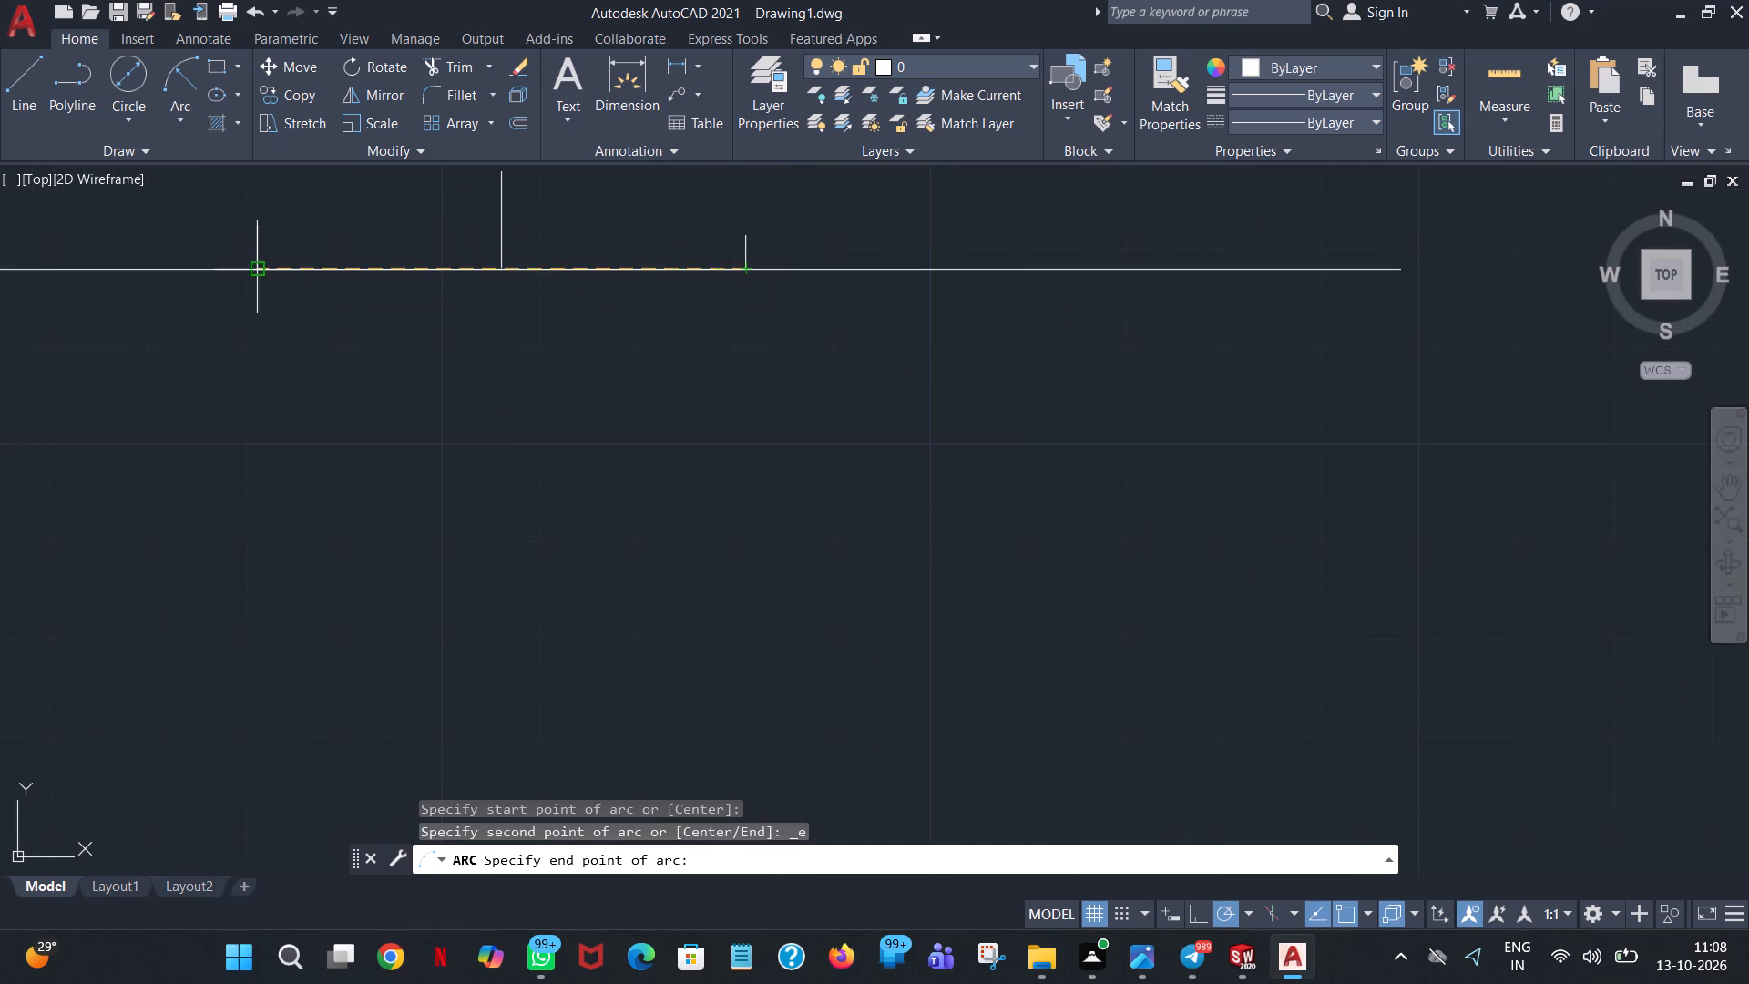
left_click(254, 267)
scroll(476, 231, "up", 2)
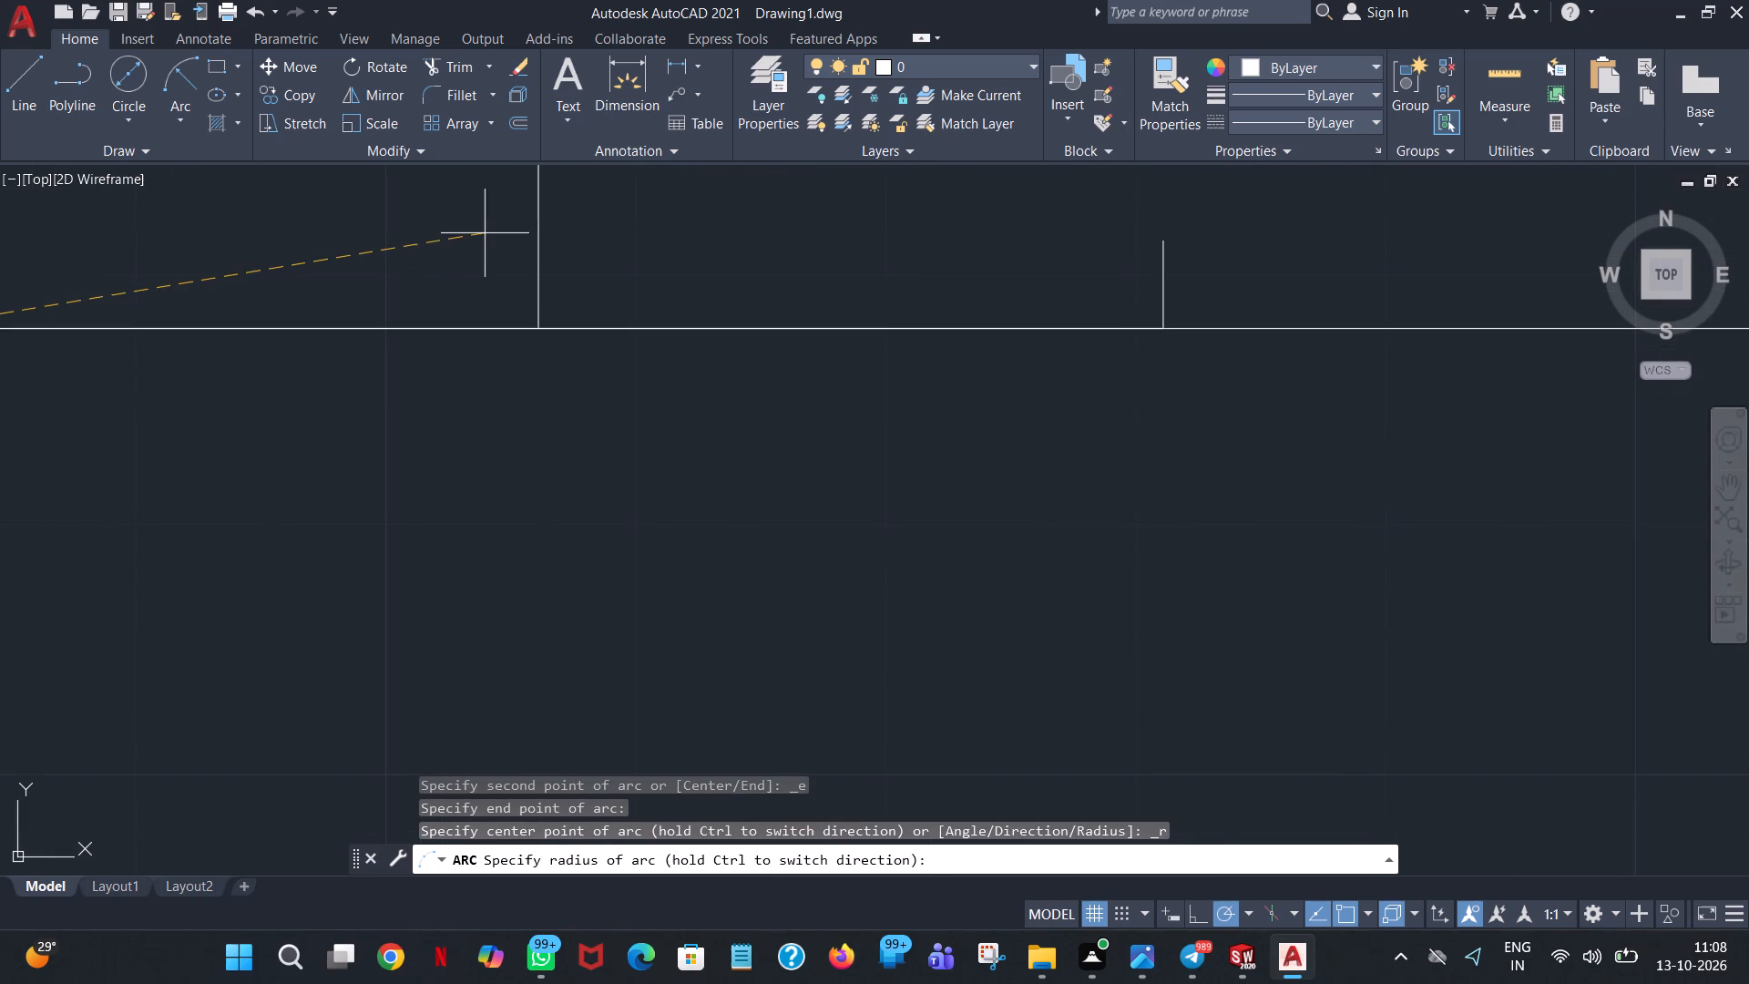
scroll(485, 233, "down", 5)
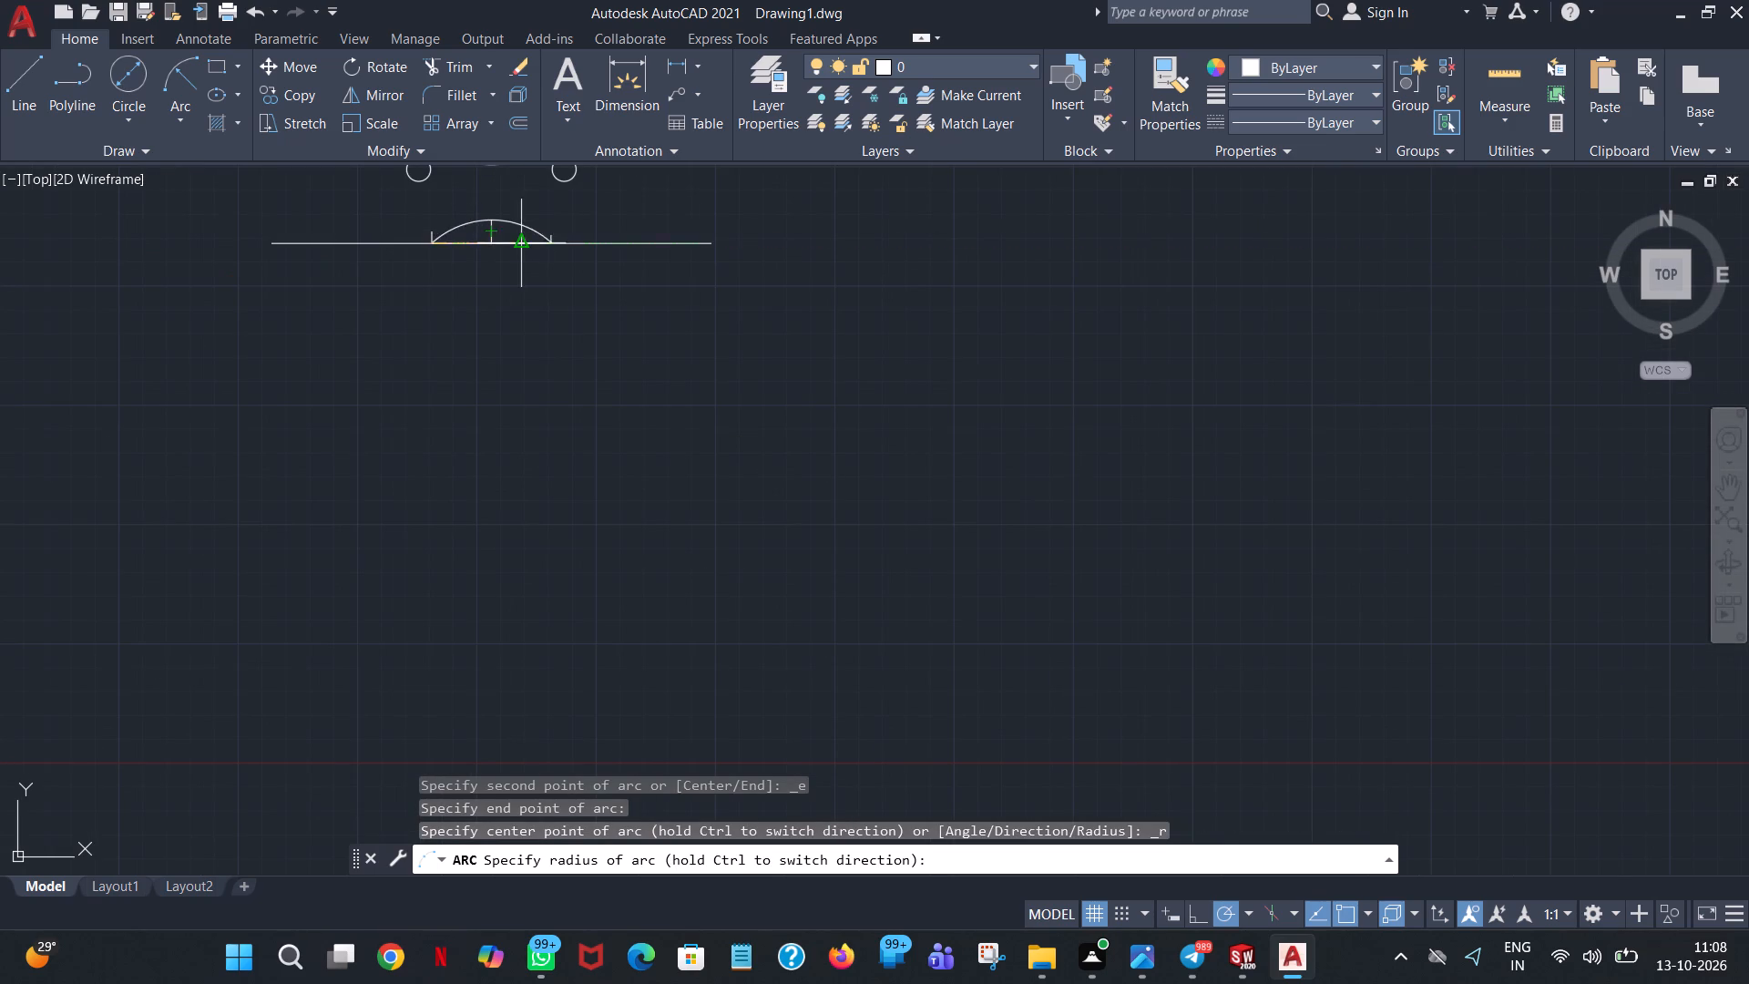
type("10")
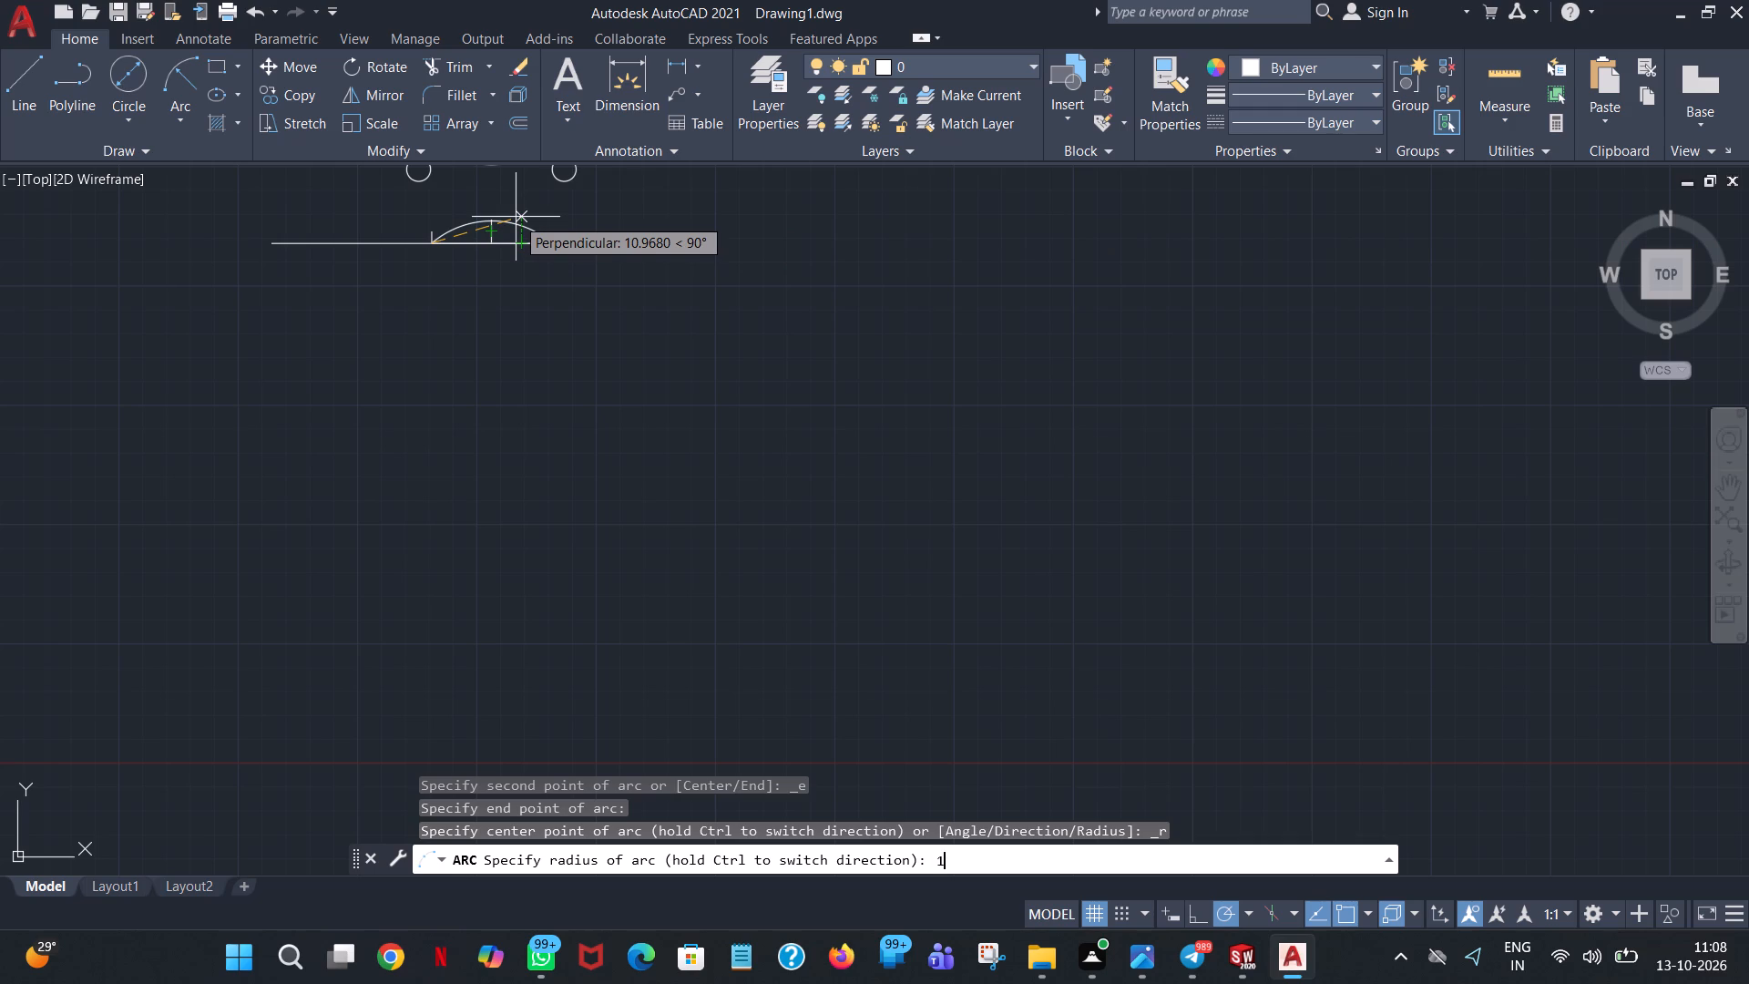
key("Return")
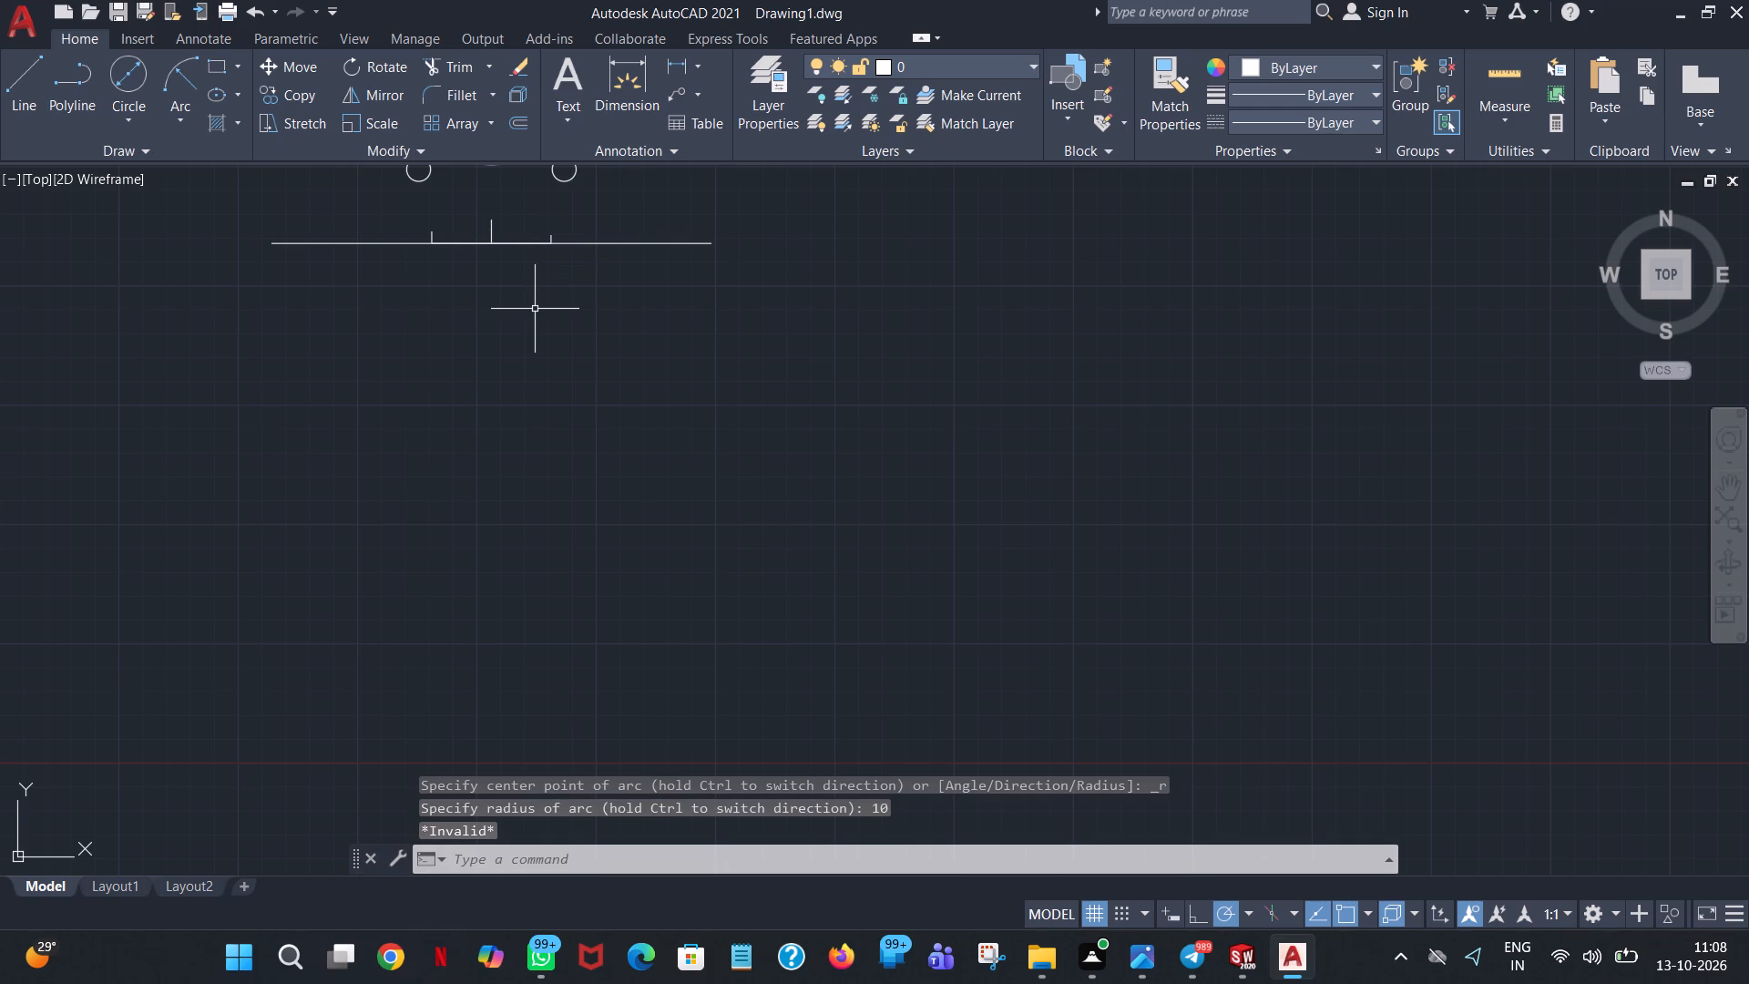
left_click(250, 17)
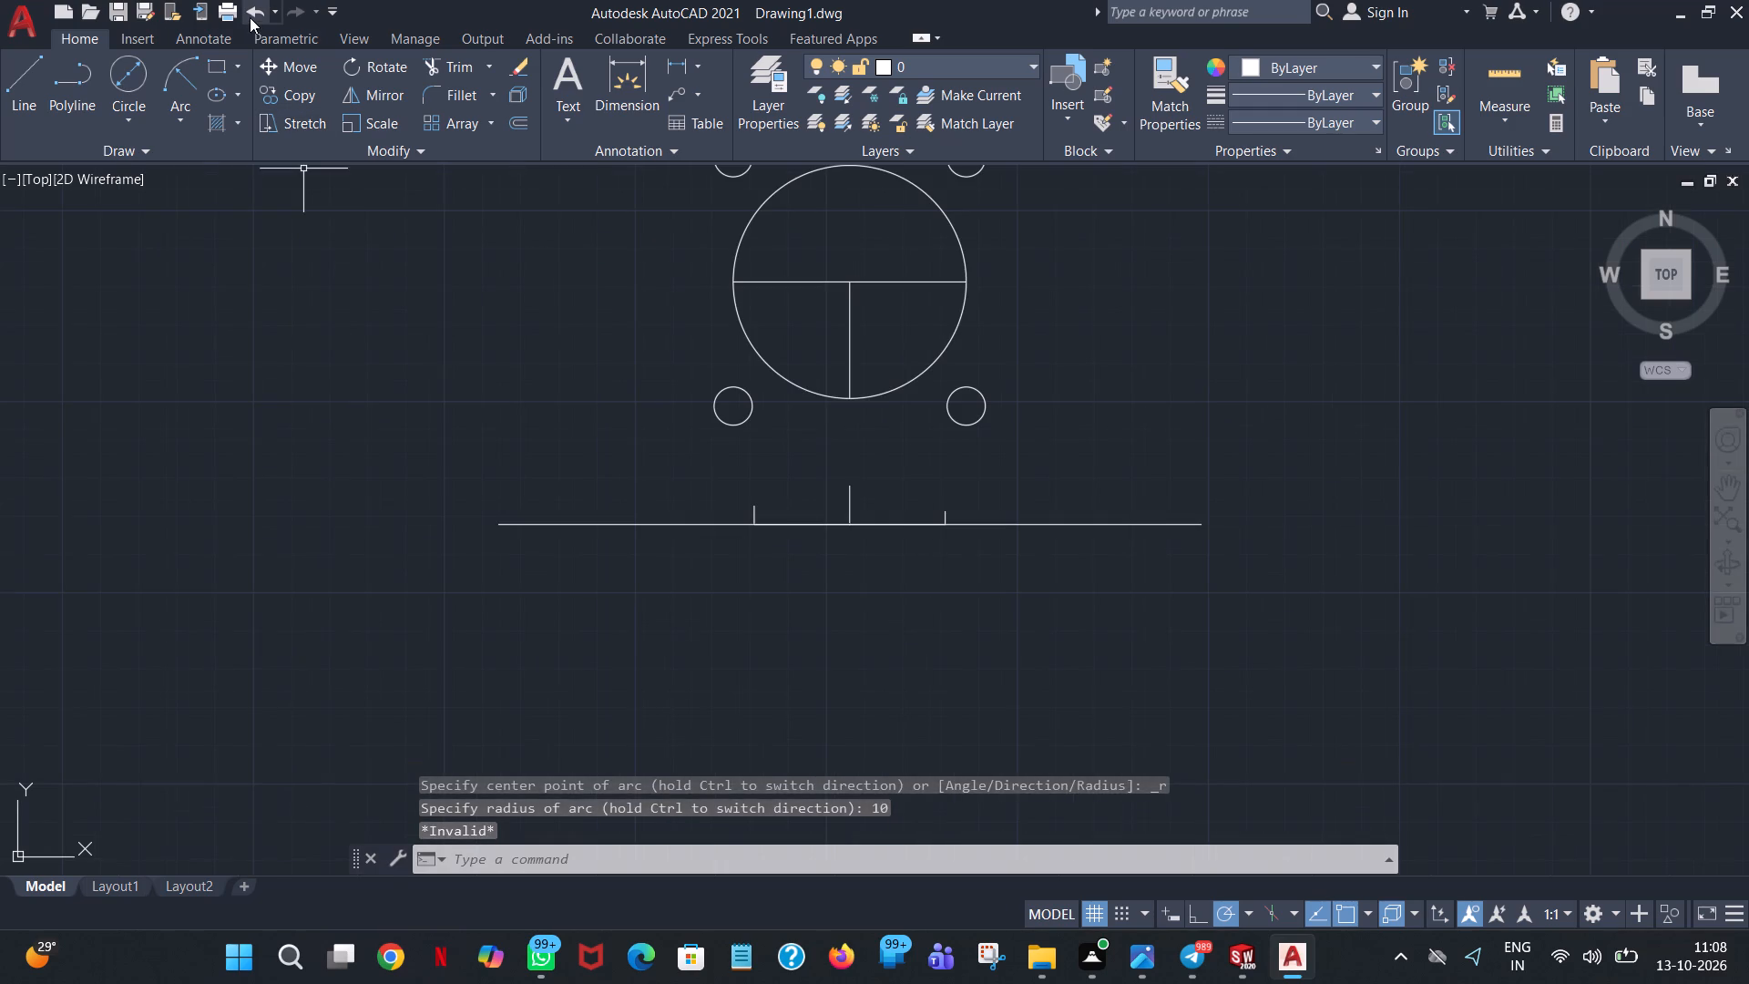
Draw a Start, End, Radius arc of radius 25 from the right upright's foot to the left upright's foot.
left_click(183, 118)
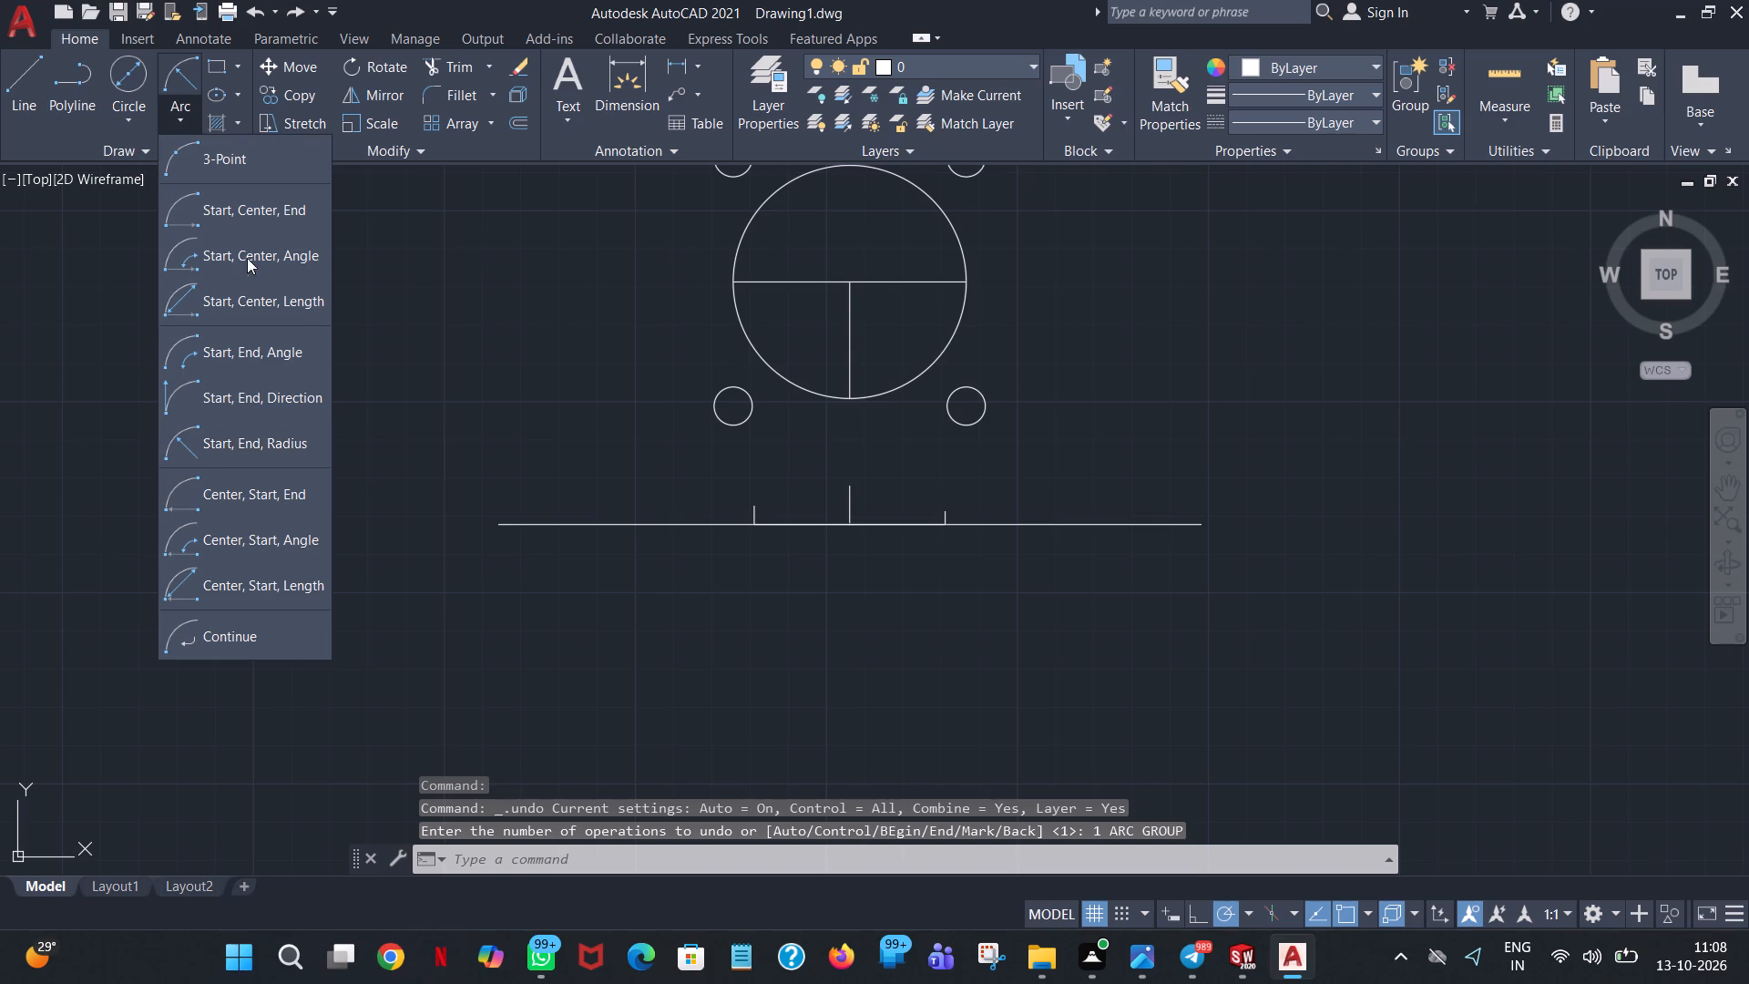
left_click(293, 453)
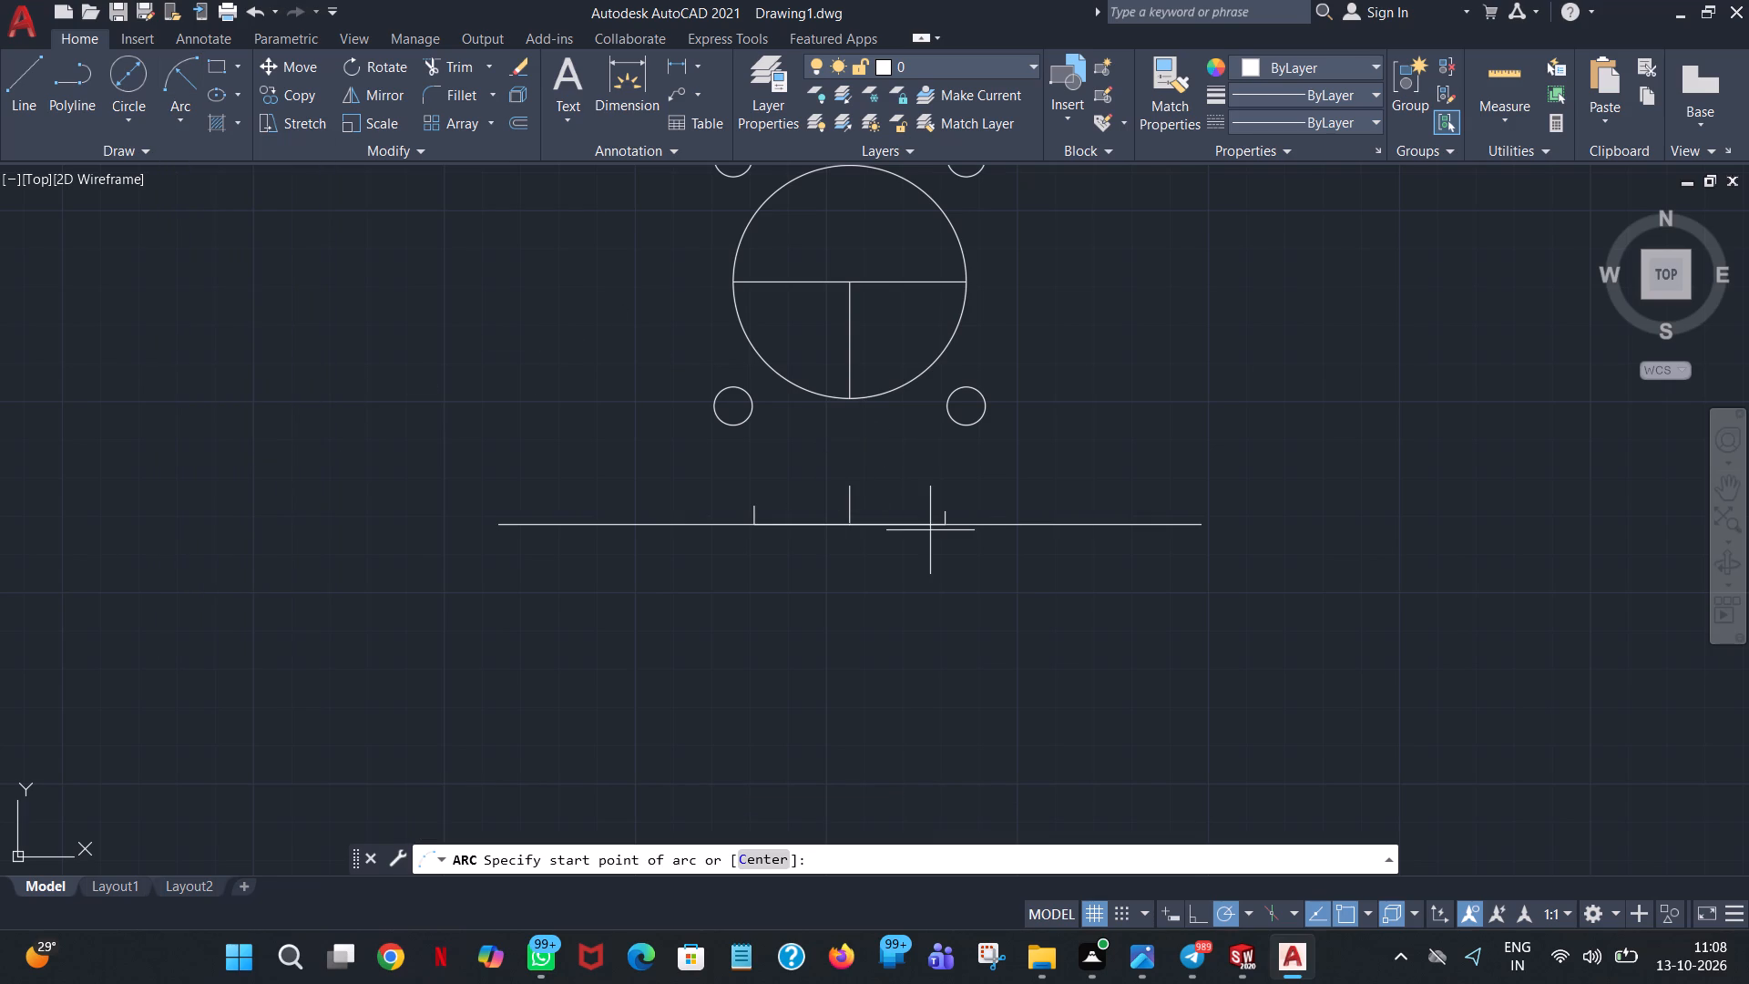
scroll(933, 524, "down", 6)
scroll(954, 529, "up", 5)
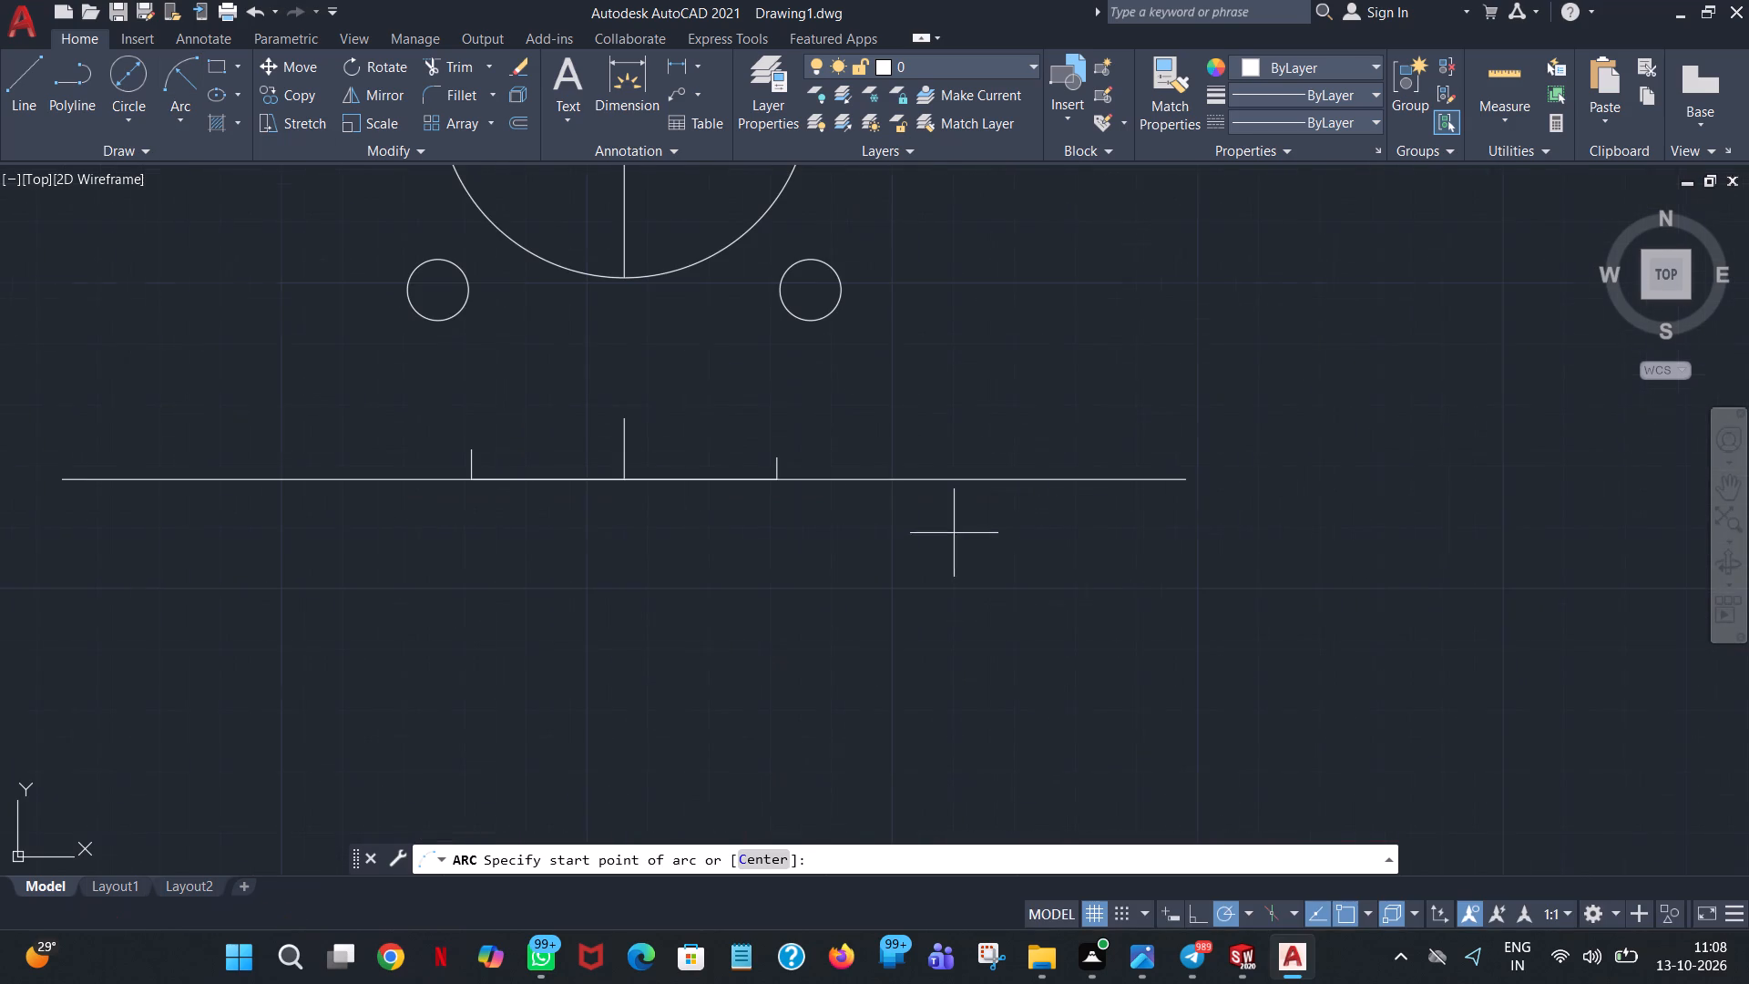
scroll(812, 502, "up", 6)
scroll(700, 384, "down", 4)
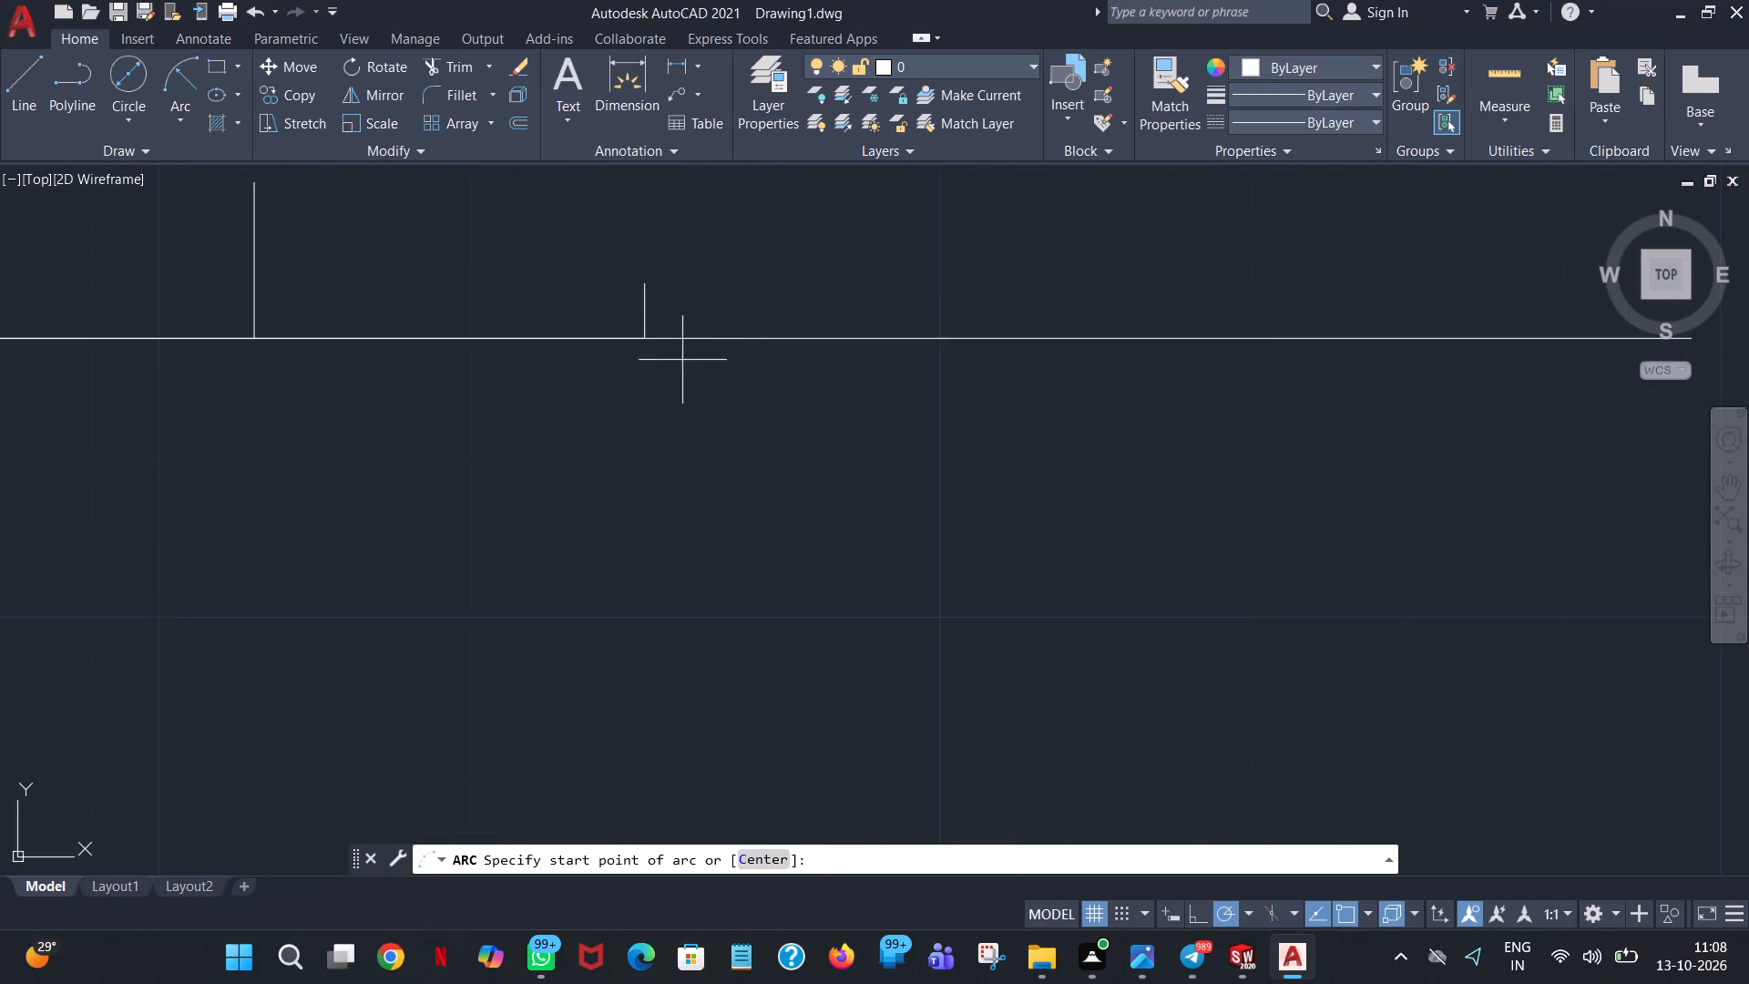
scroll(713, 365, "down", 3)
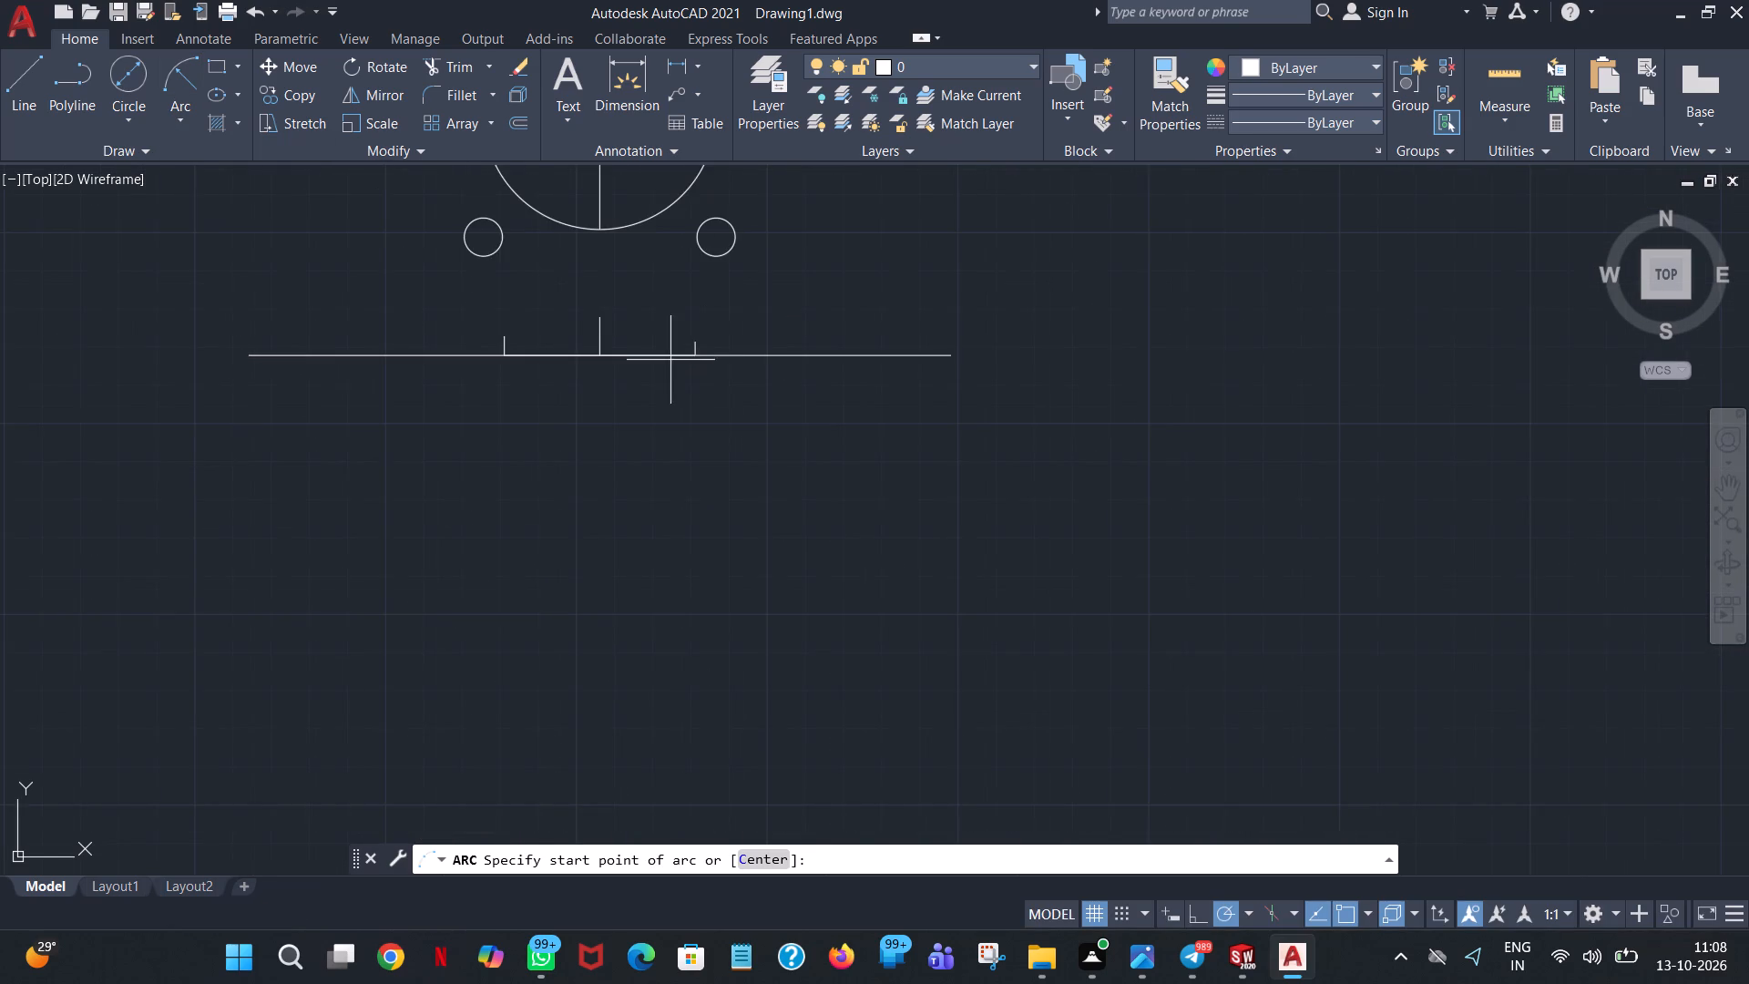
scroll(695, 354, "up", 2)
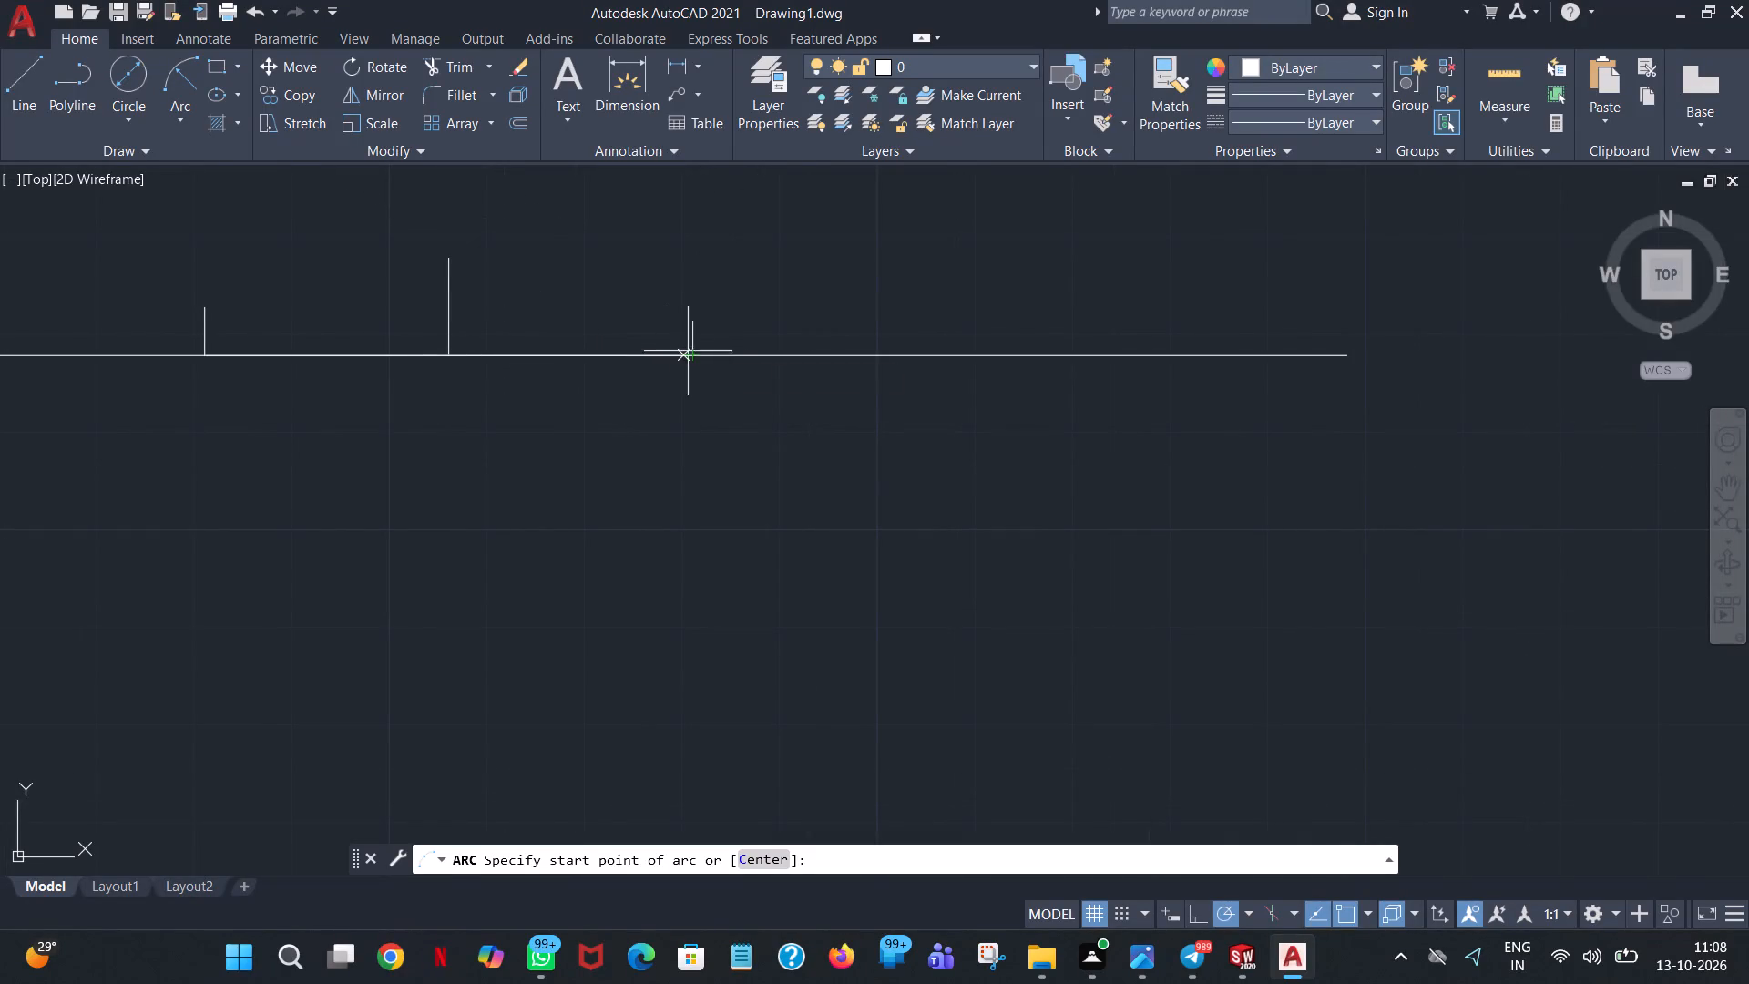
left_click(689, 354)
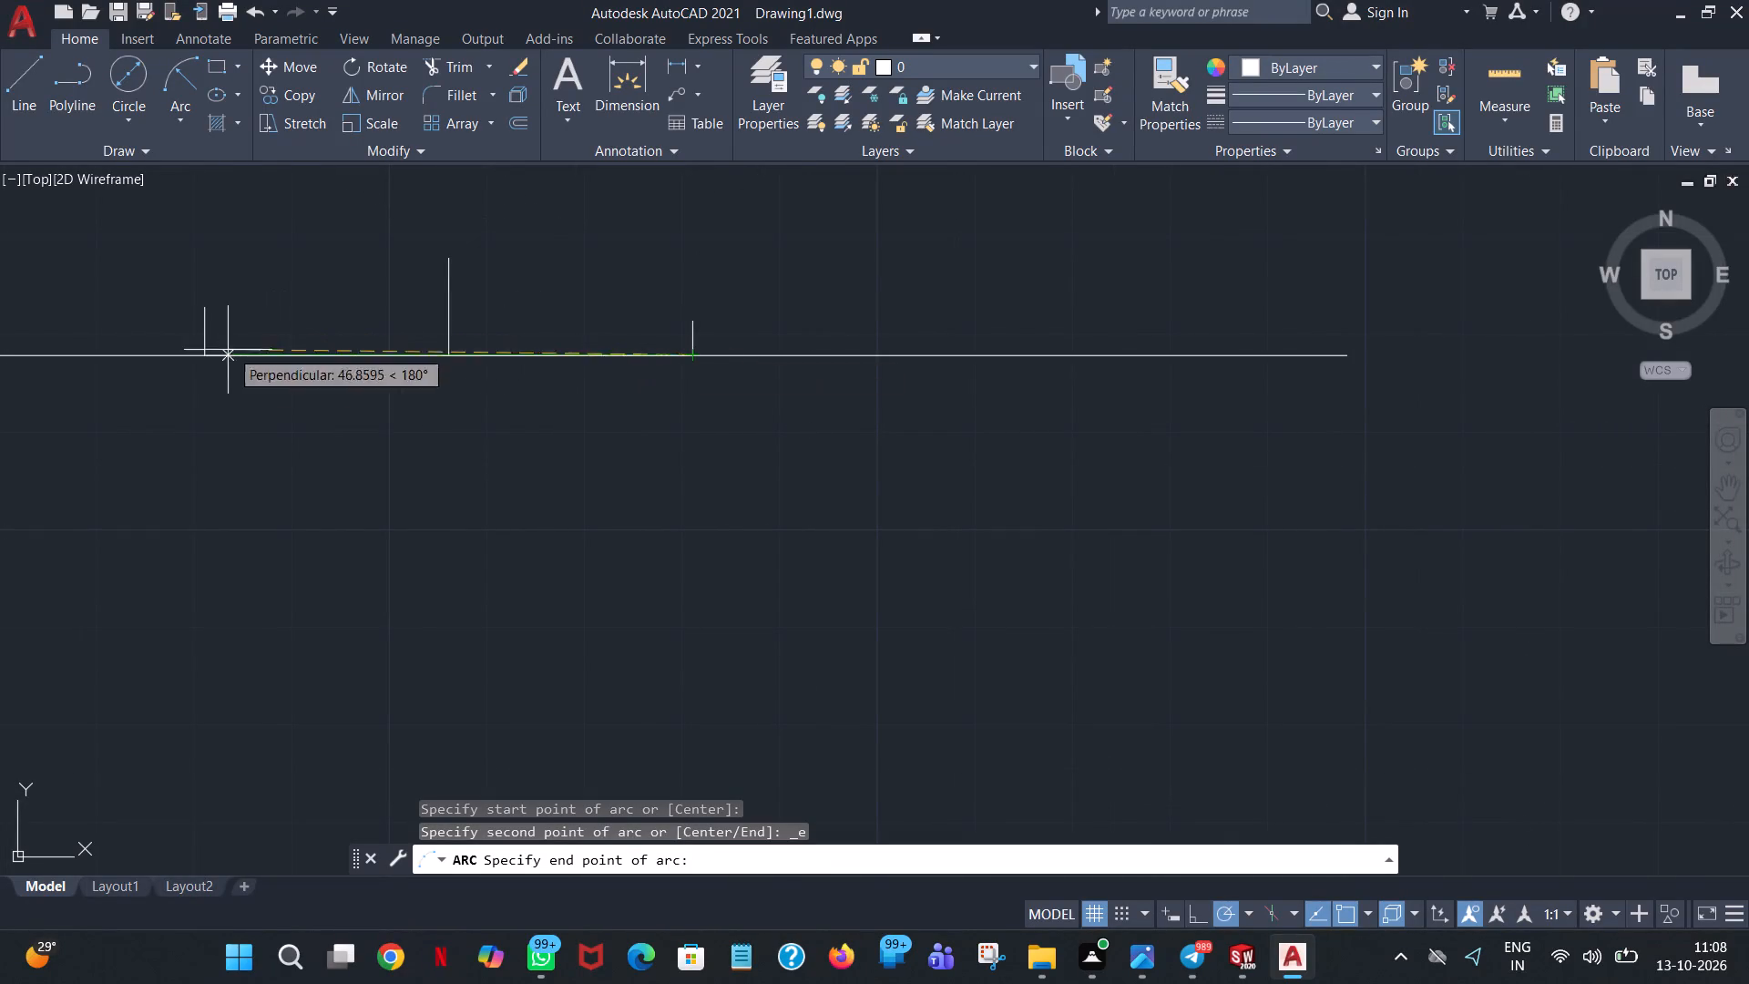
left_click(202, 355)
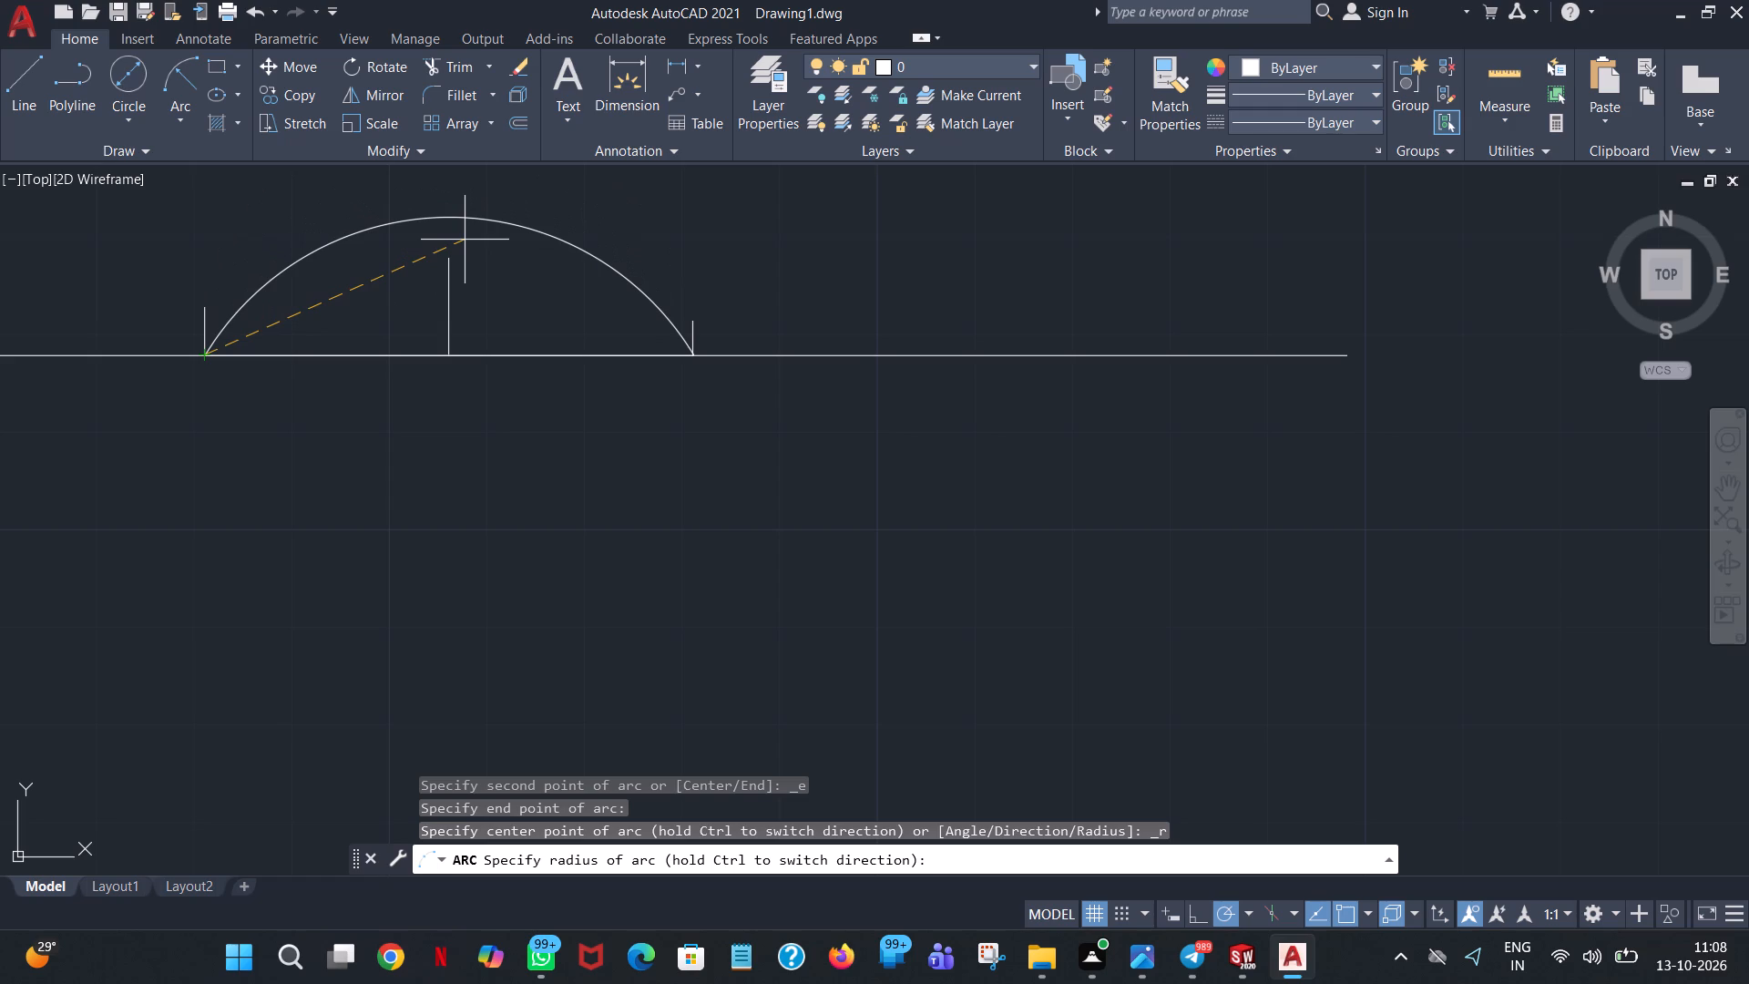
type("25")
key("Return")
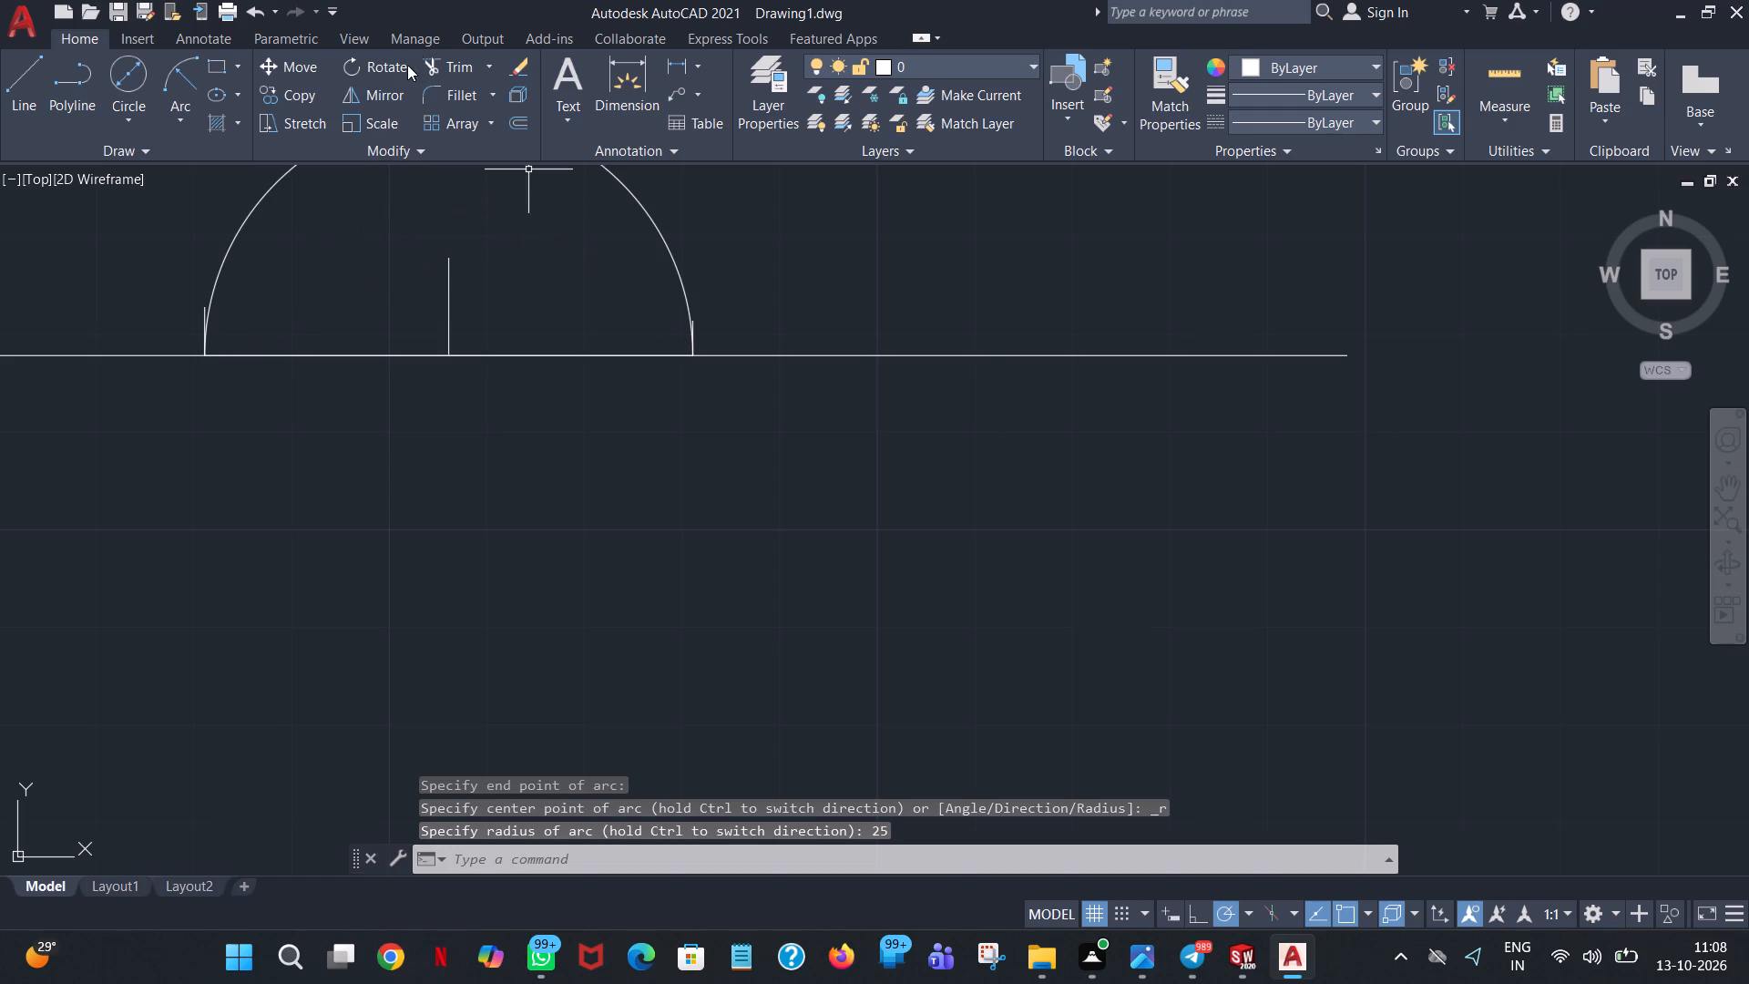
Trim away the radius 25 arc and both short uprights on the base.
left_click(442, 67)
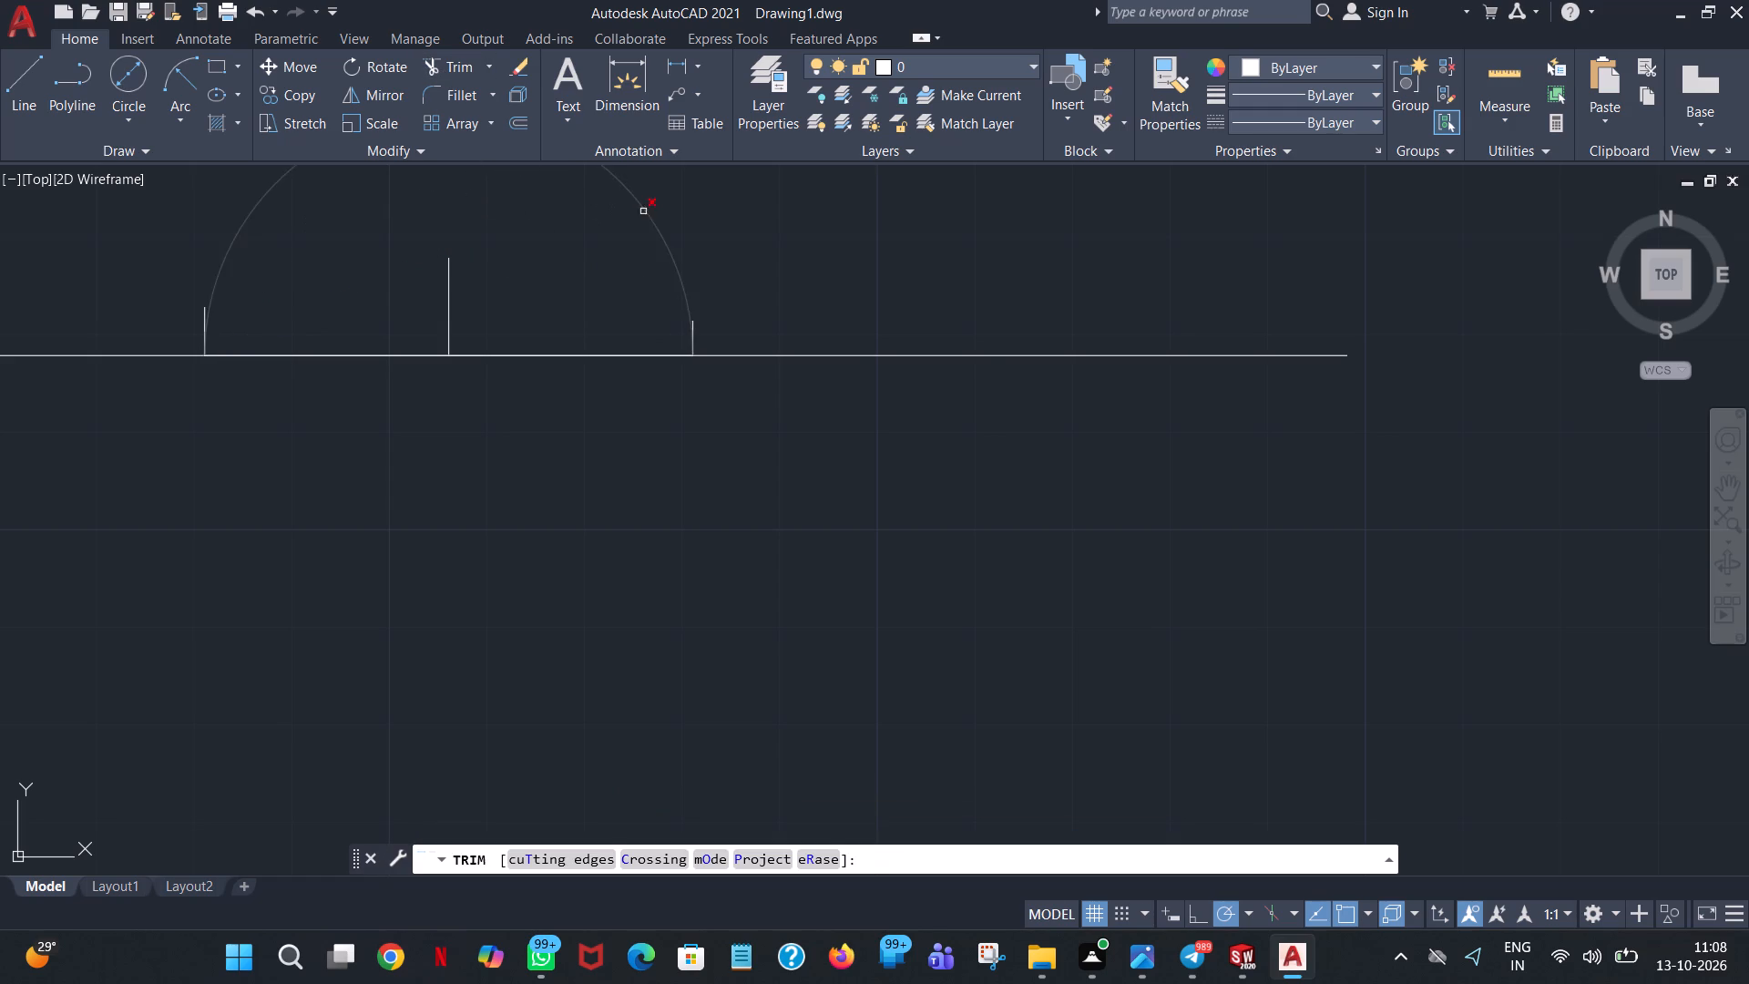
left_click(649, 213)
left_click(695, 324)
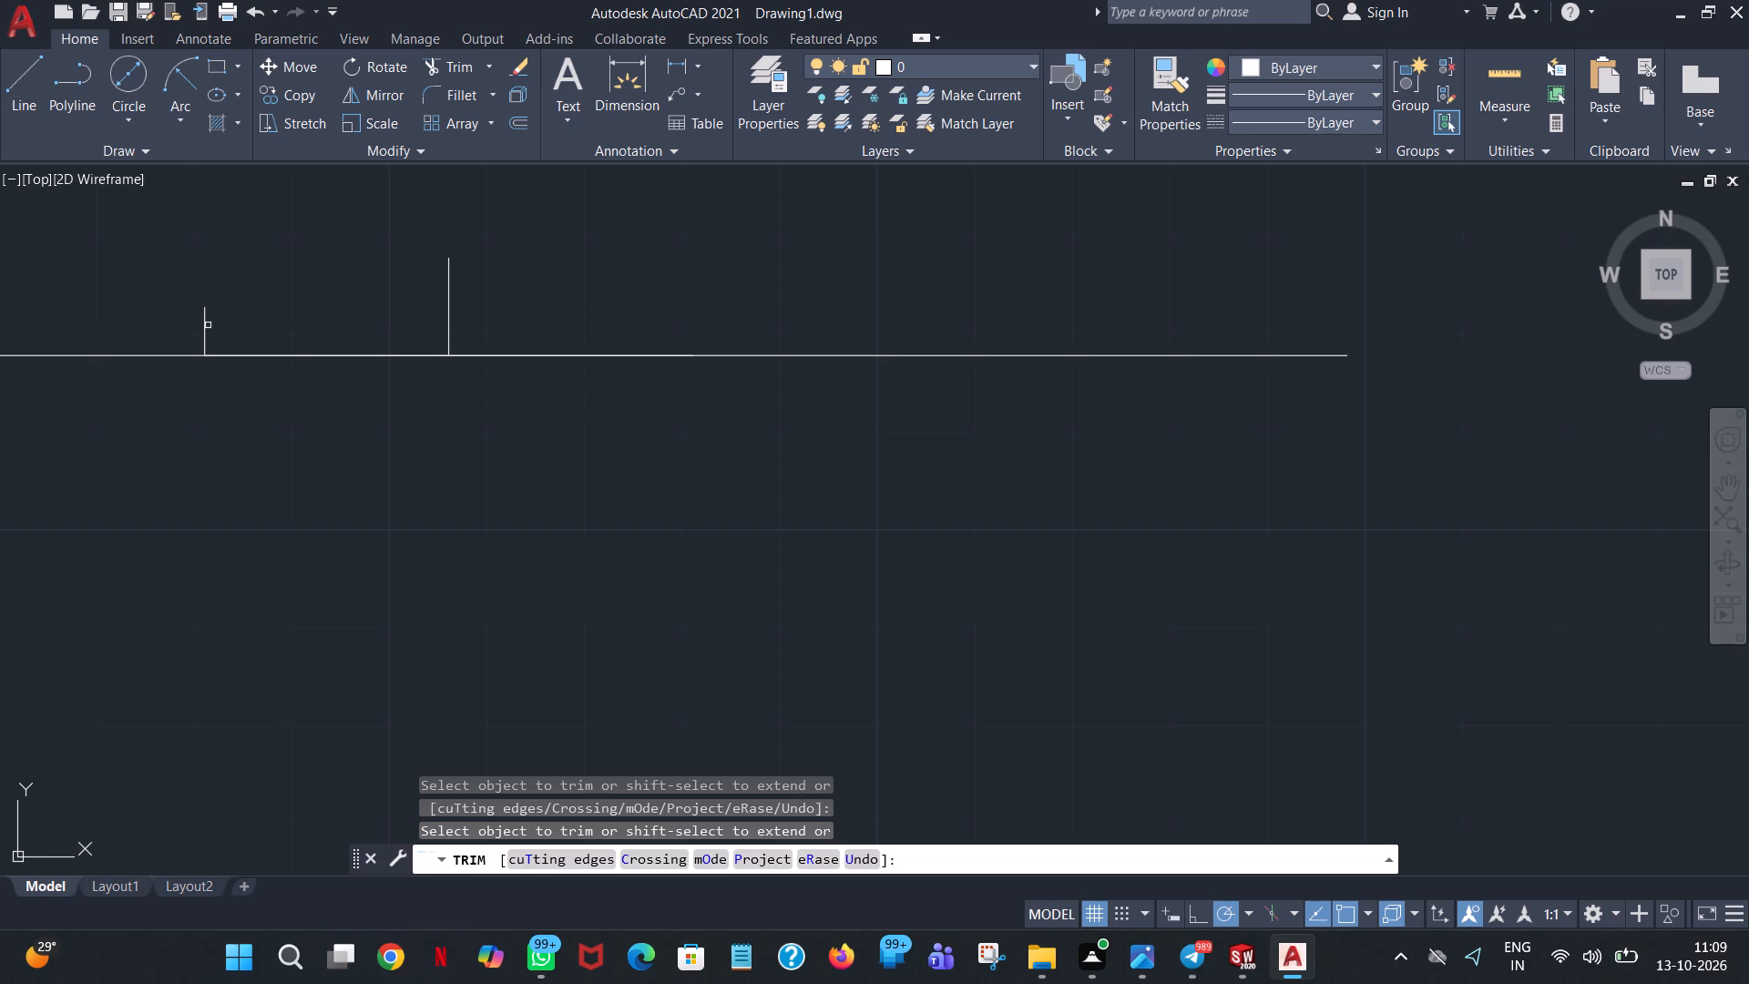
left_click(204, 325)
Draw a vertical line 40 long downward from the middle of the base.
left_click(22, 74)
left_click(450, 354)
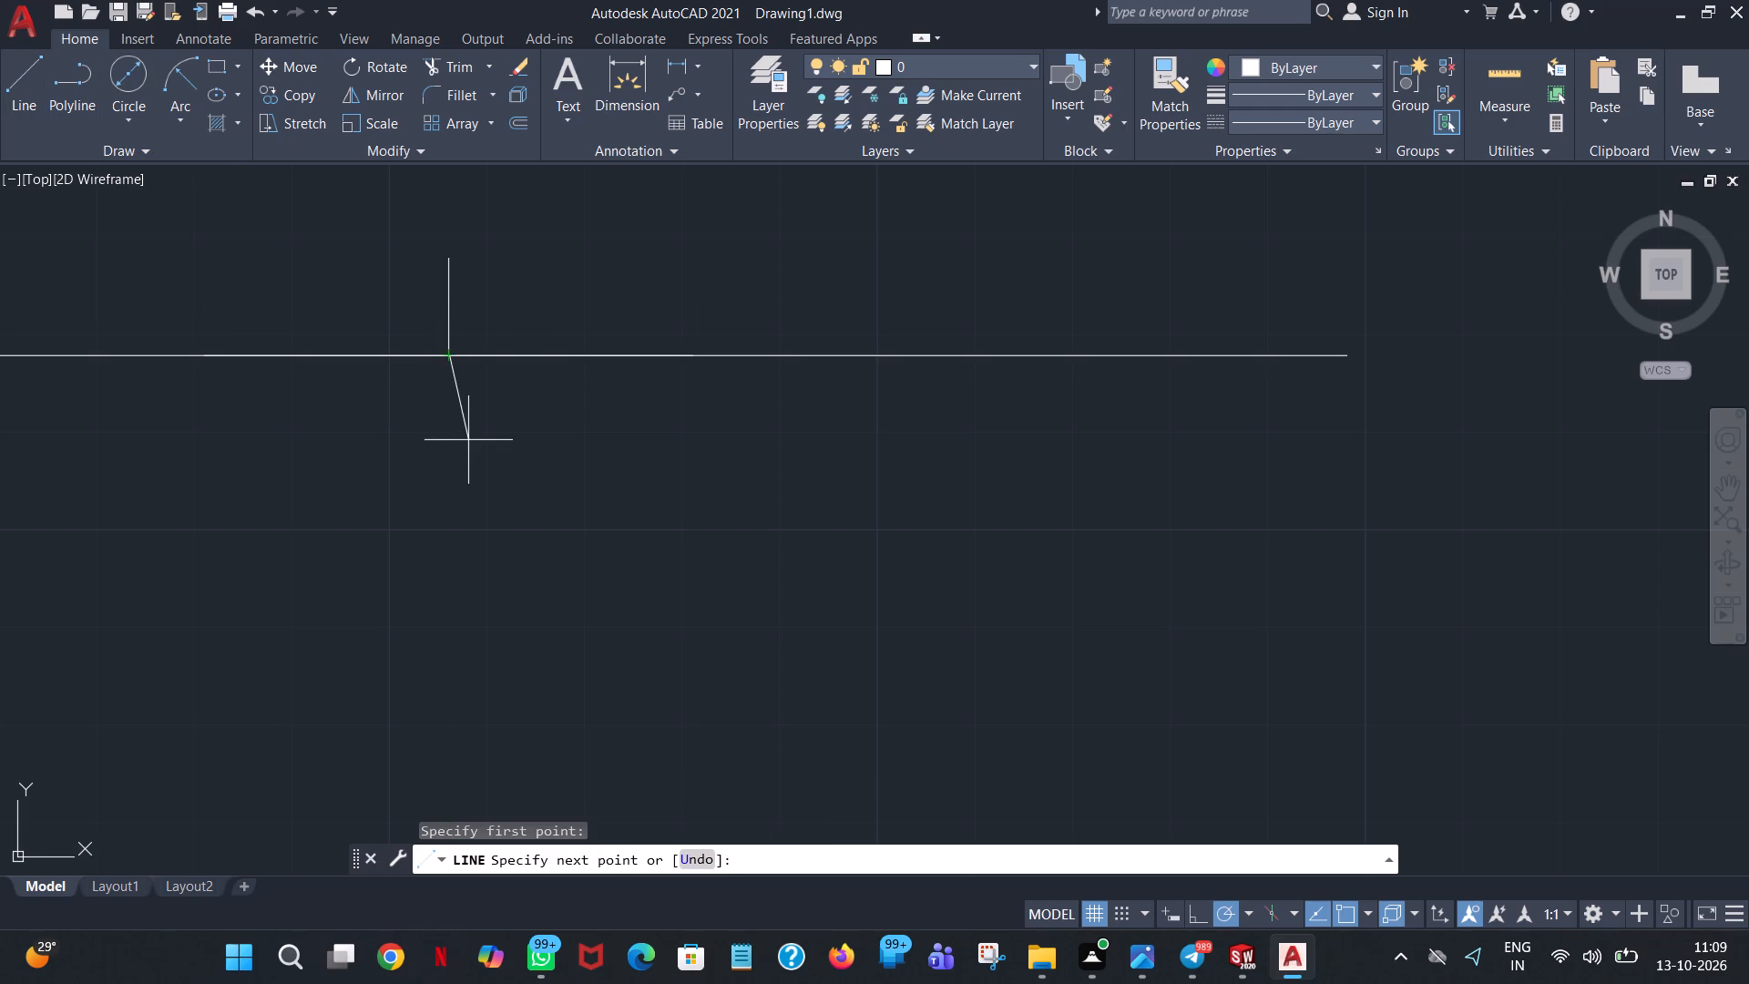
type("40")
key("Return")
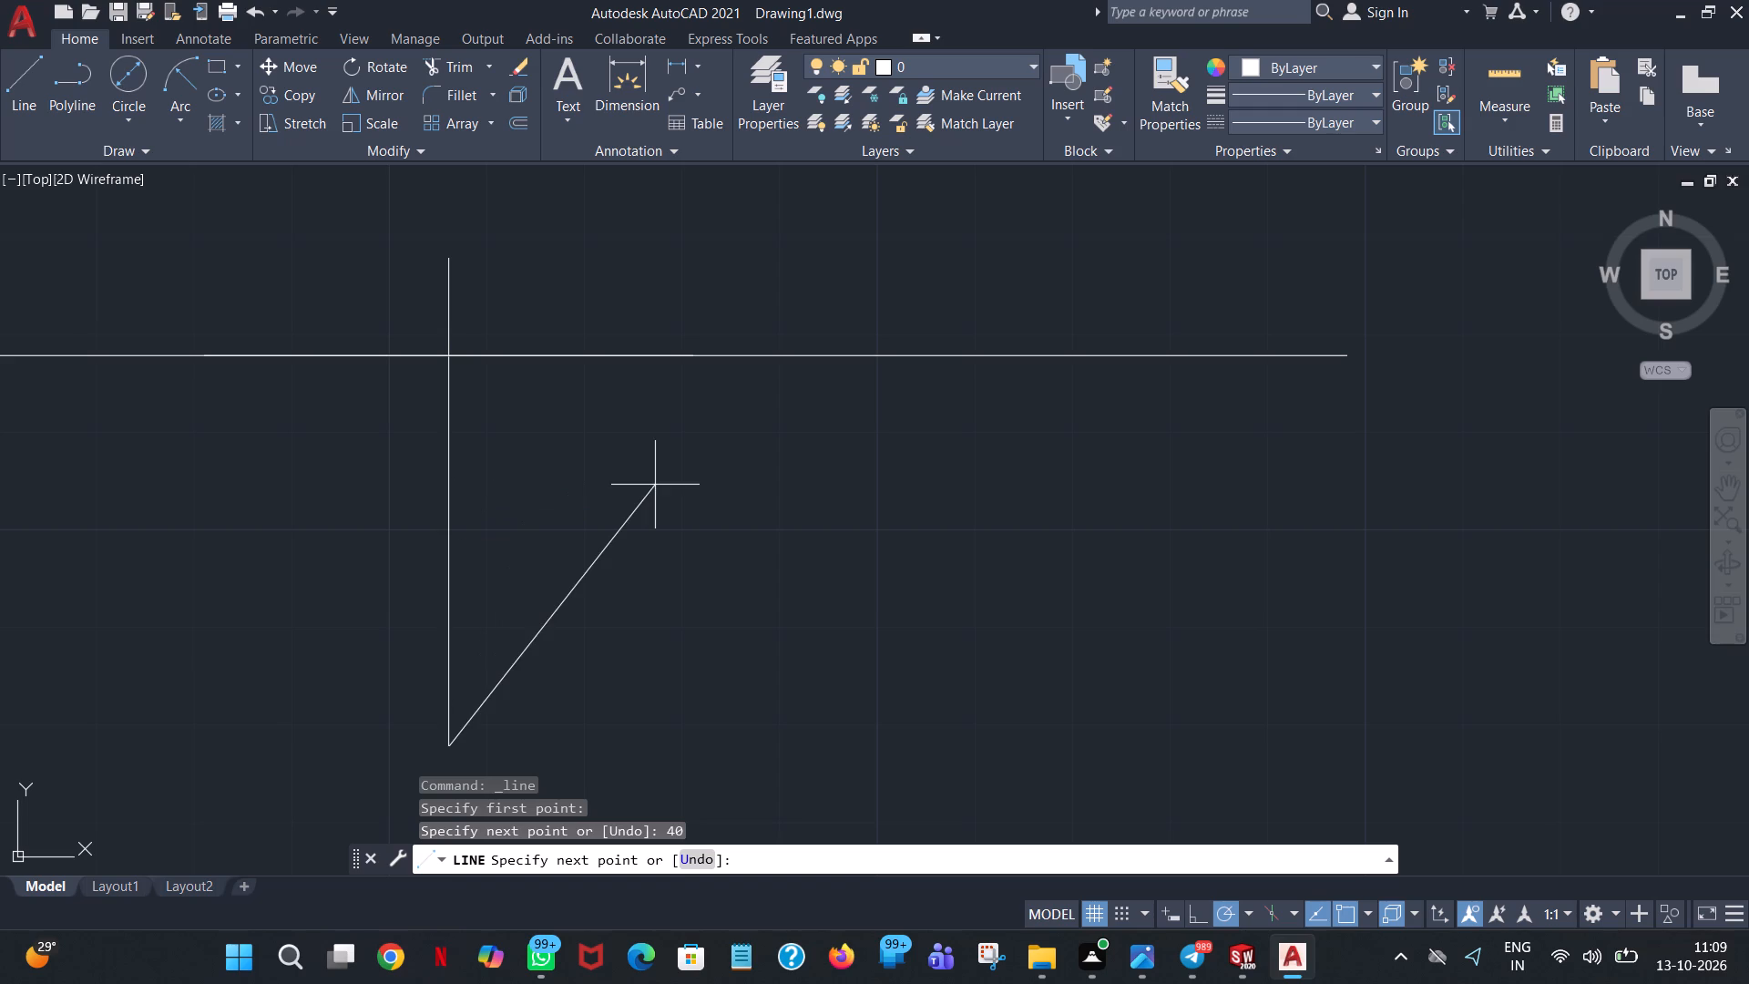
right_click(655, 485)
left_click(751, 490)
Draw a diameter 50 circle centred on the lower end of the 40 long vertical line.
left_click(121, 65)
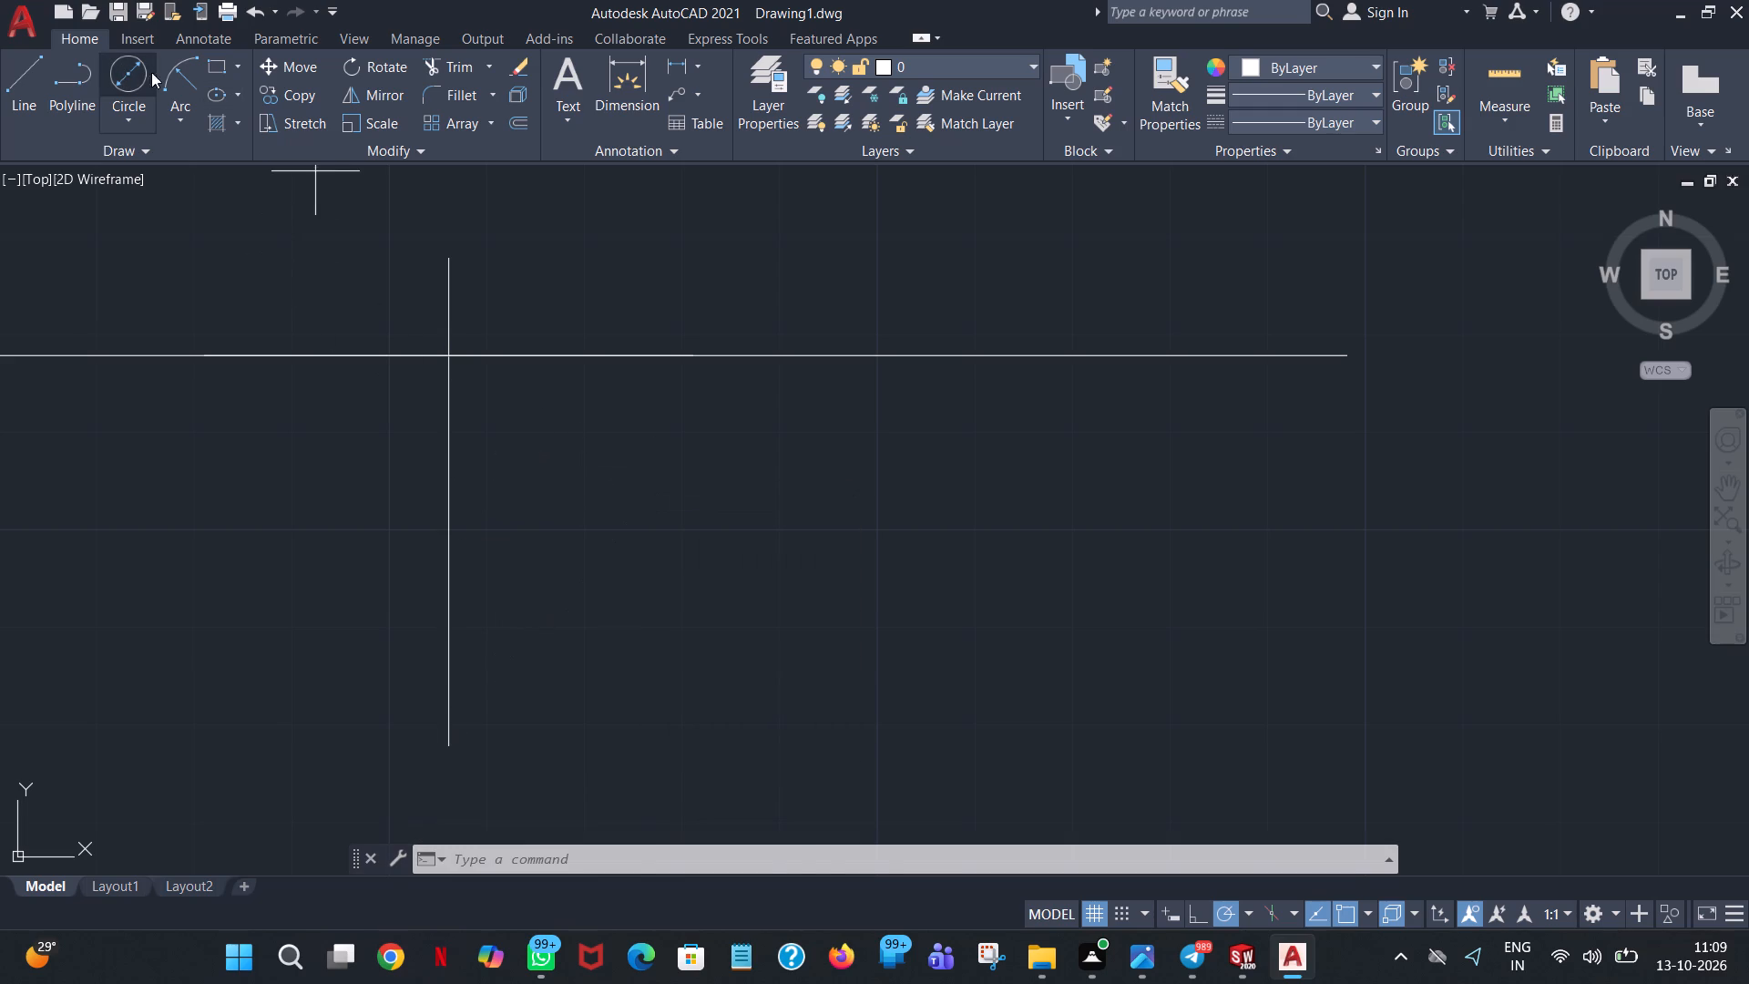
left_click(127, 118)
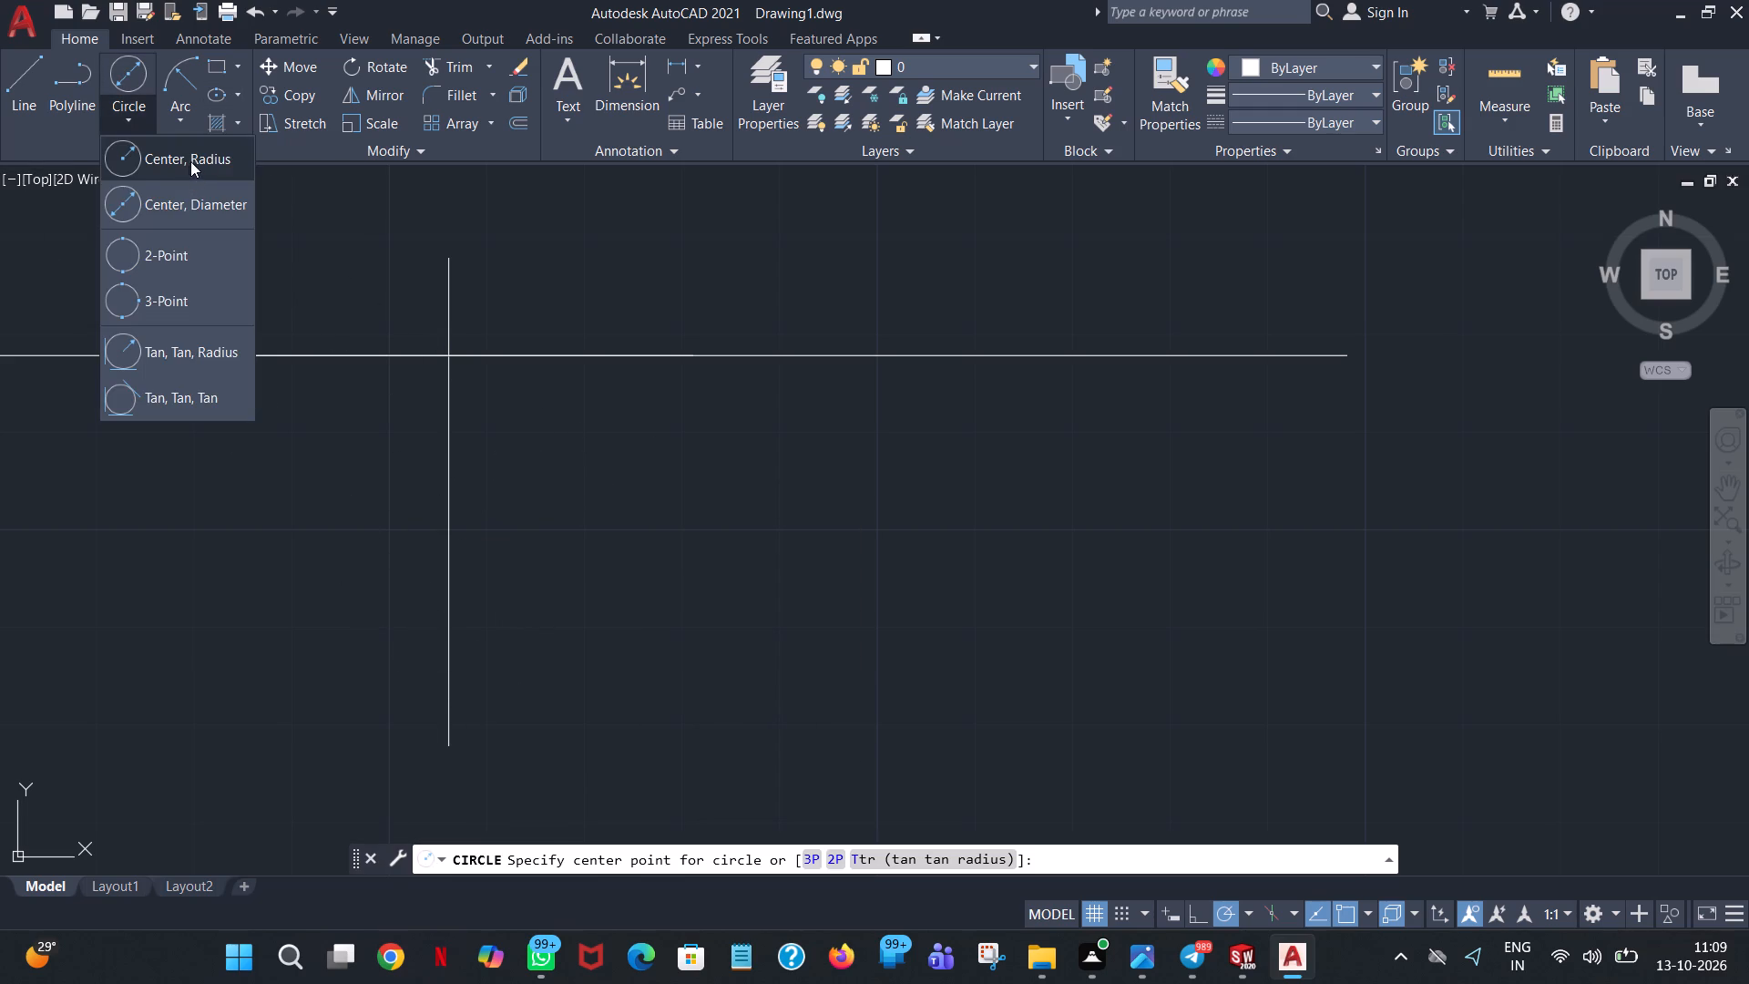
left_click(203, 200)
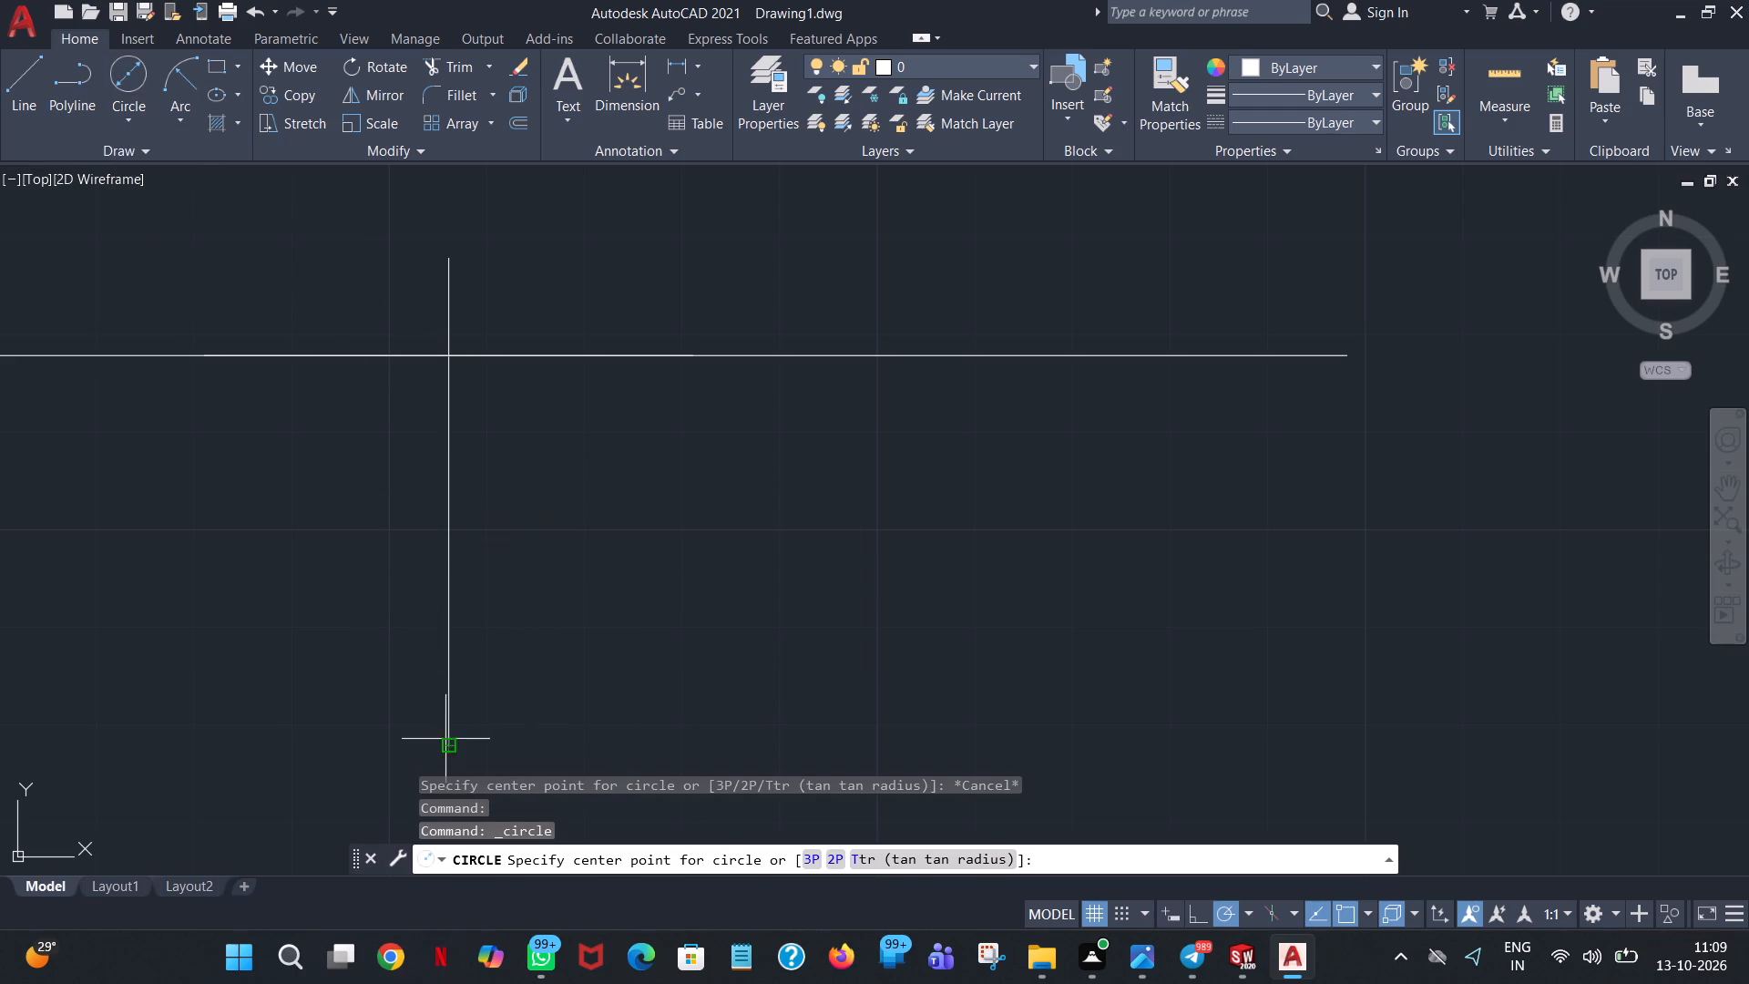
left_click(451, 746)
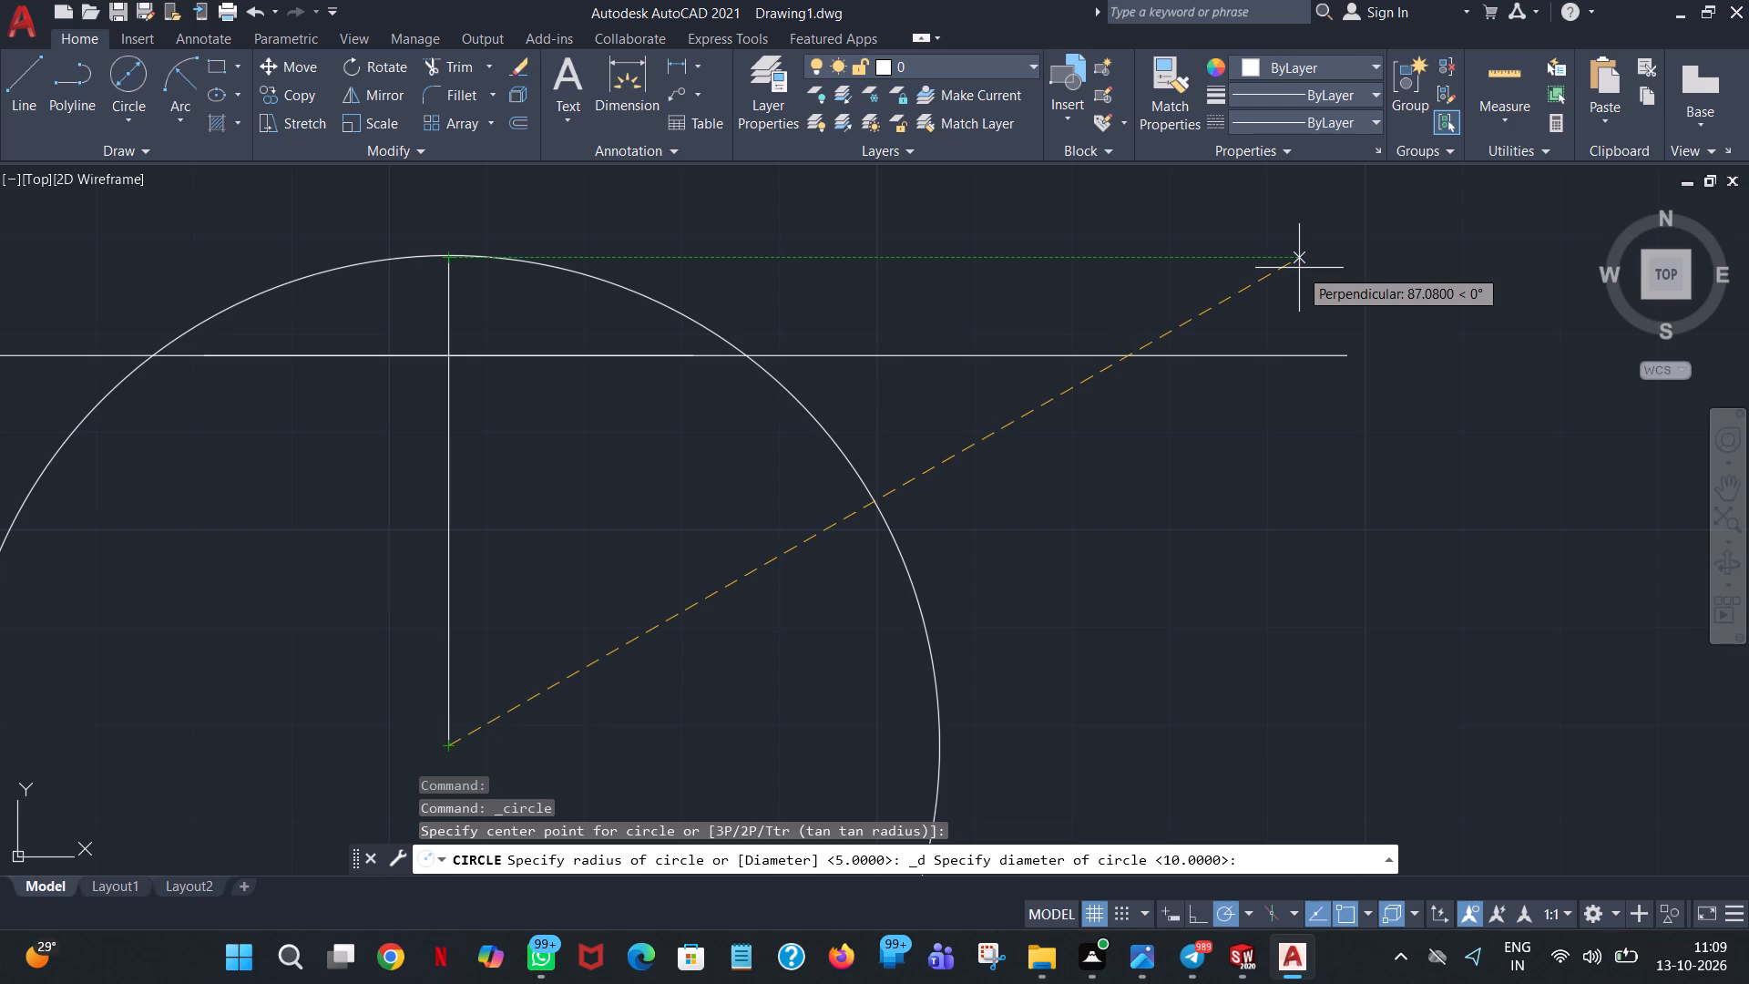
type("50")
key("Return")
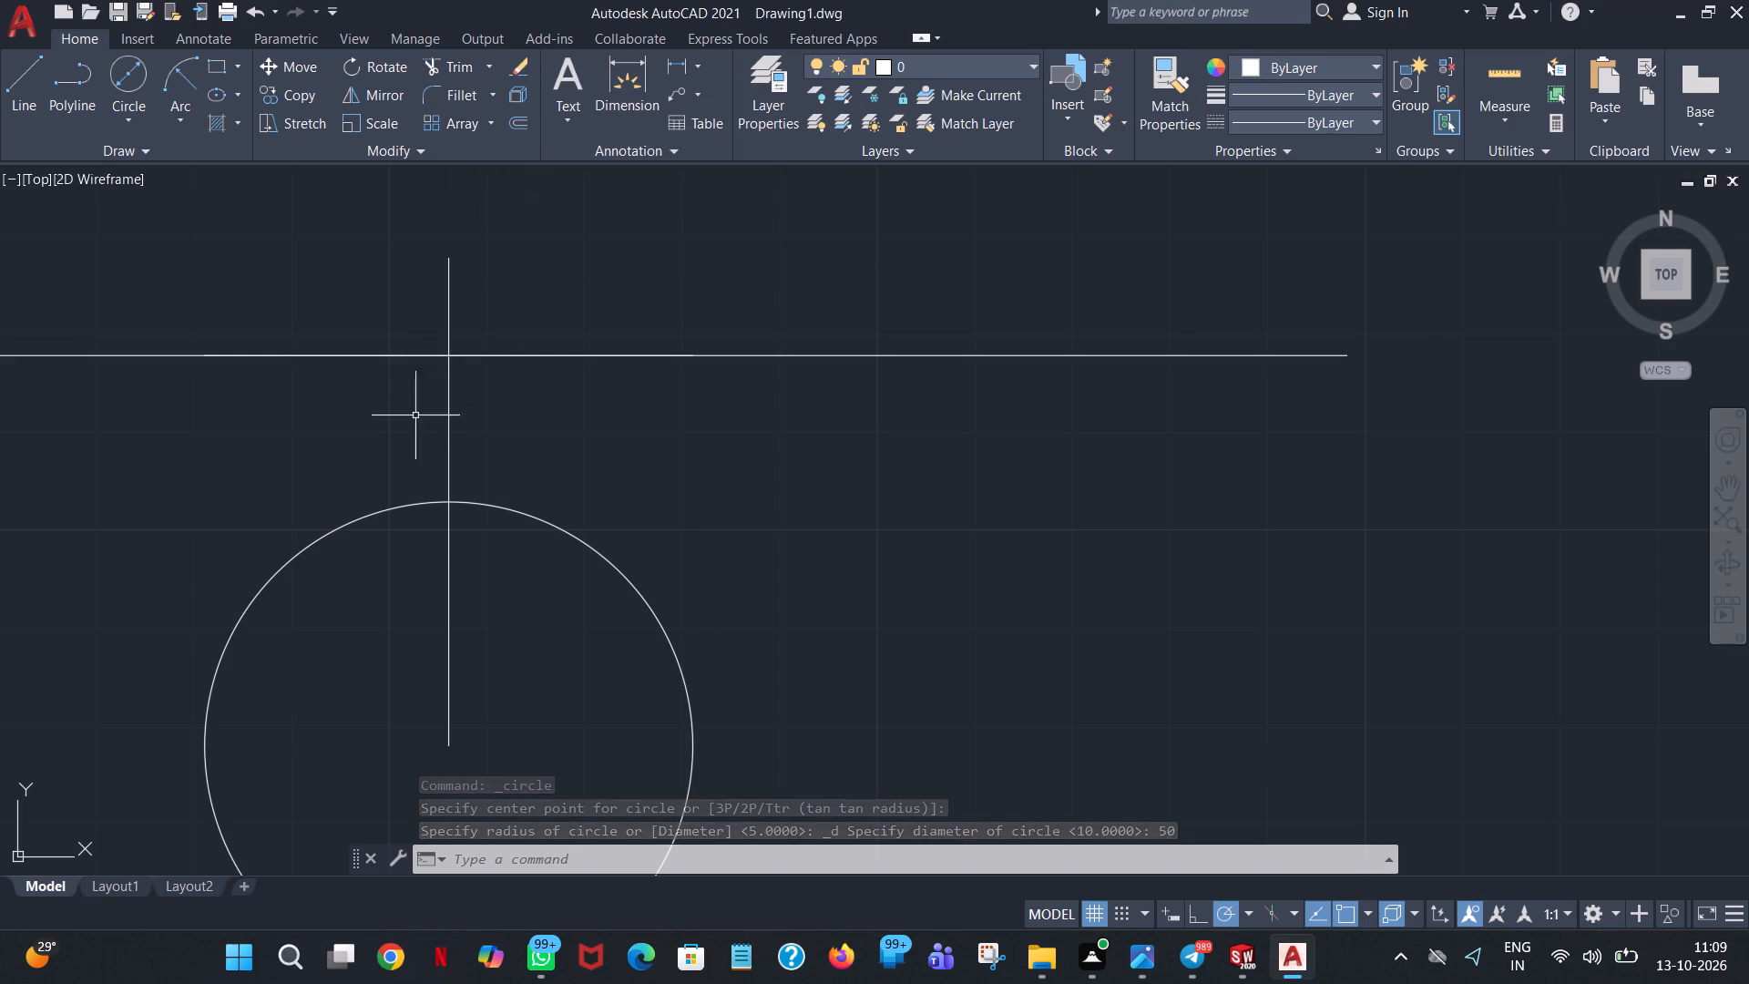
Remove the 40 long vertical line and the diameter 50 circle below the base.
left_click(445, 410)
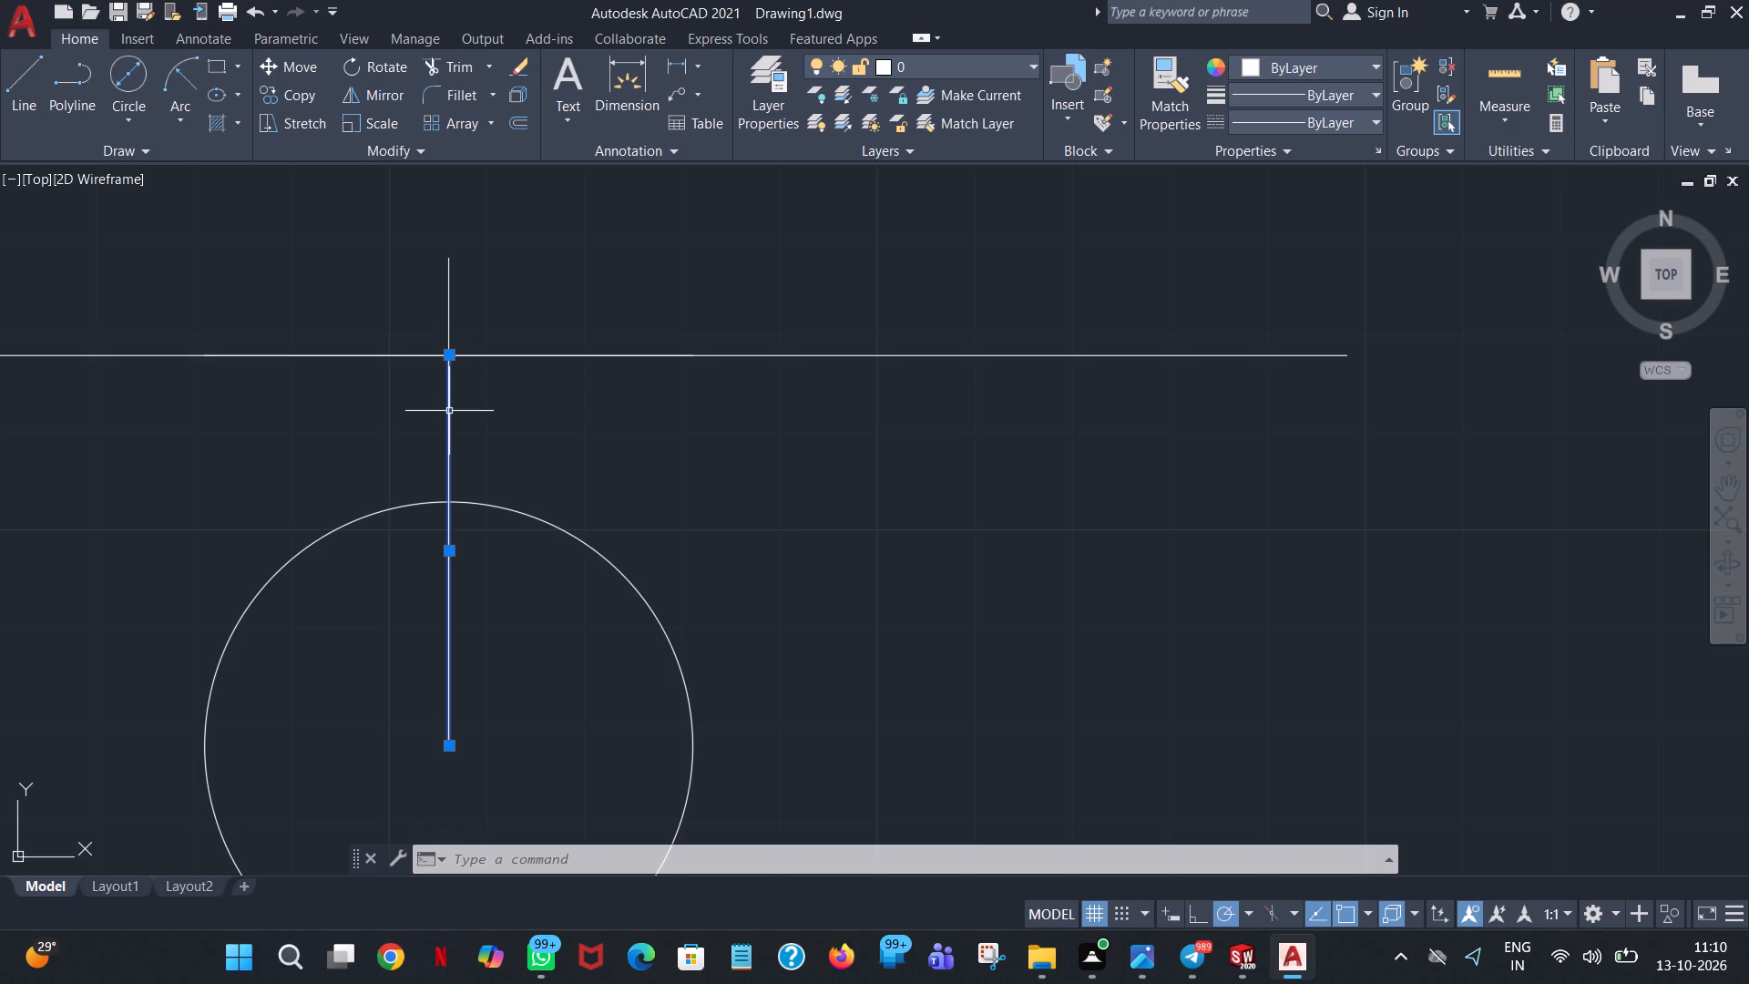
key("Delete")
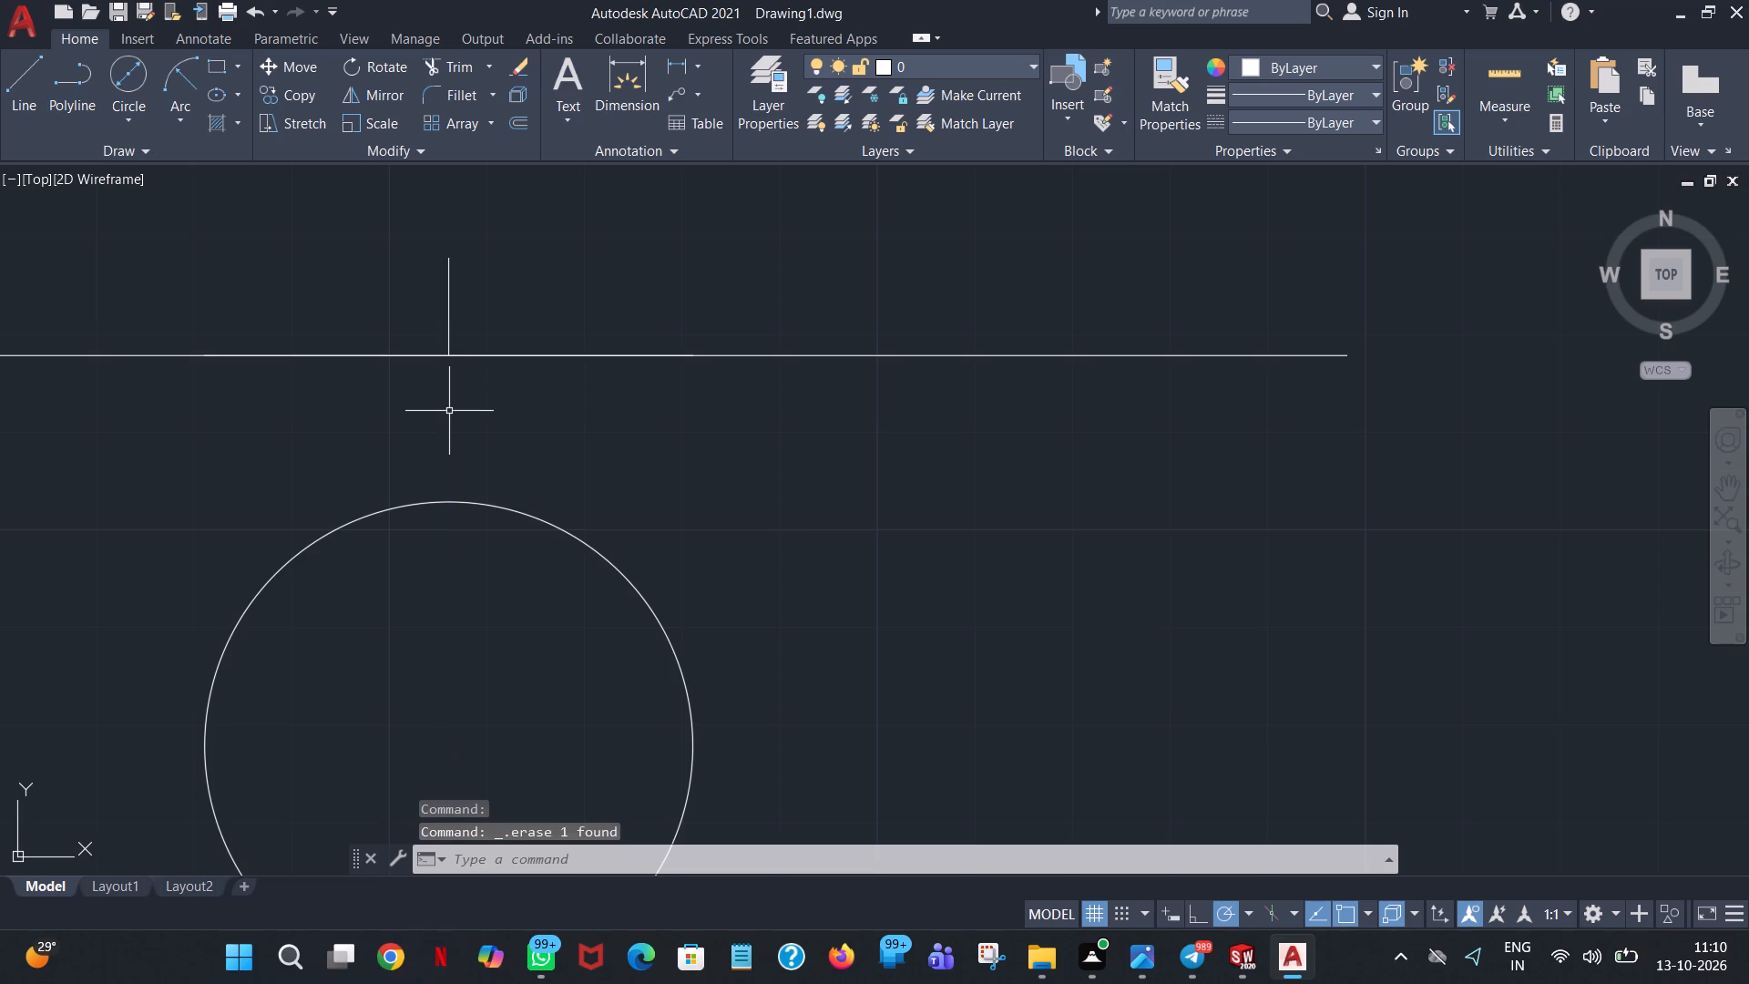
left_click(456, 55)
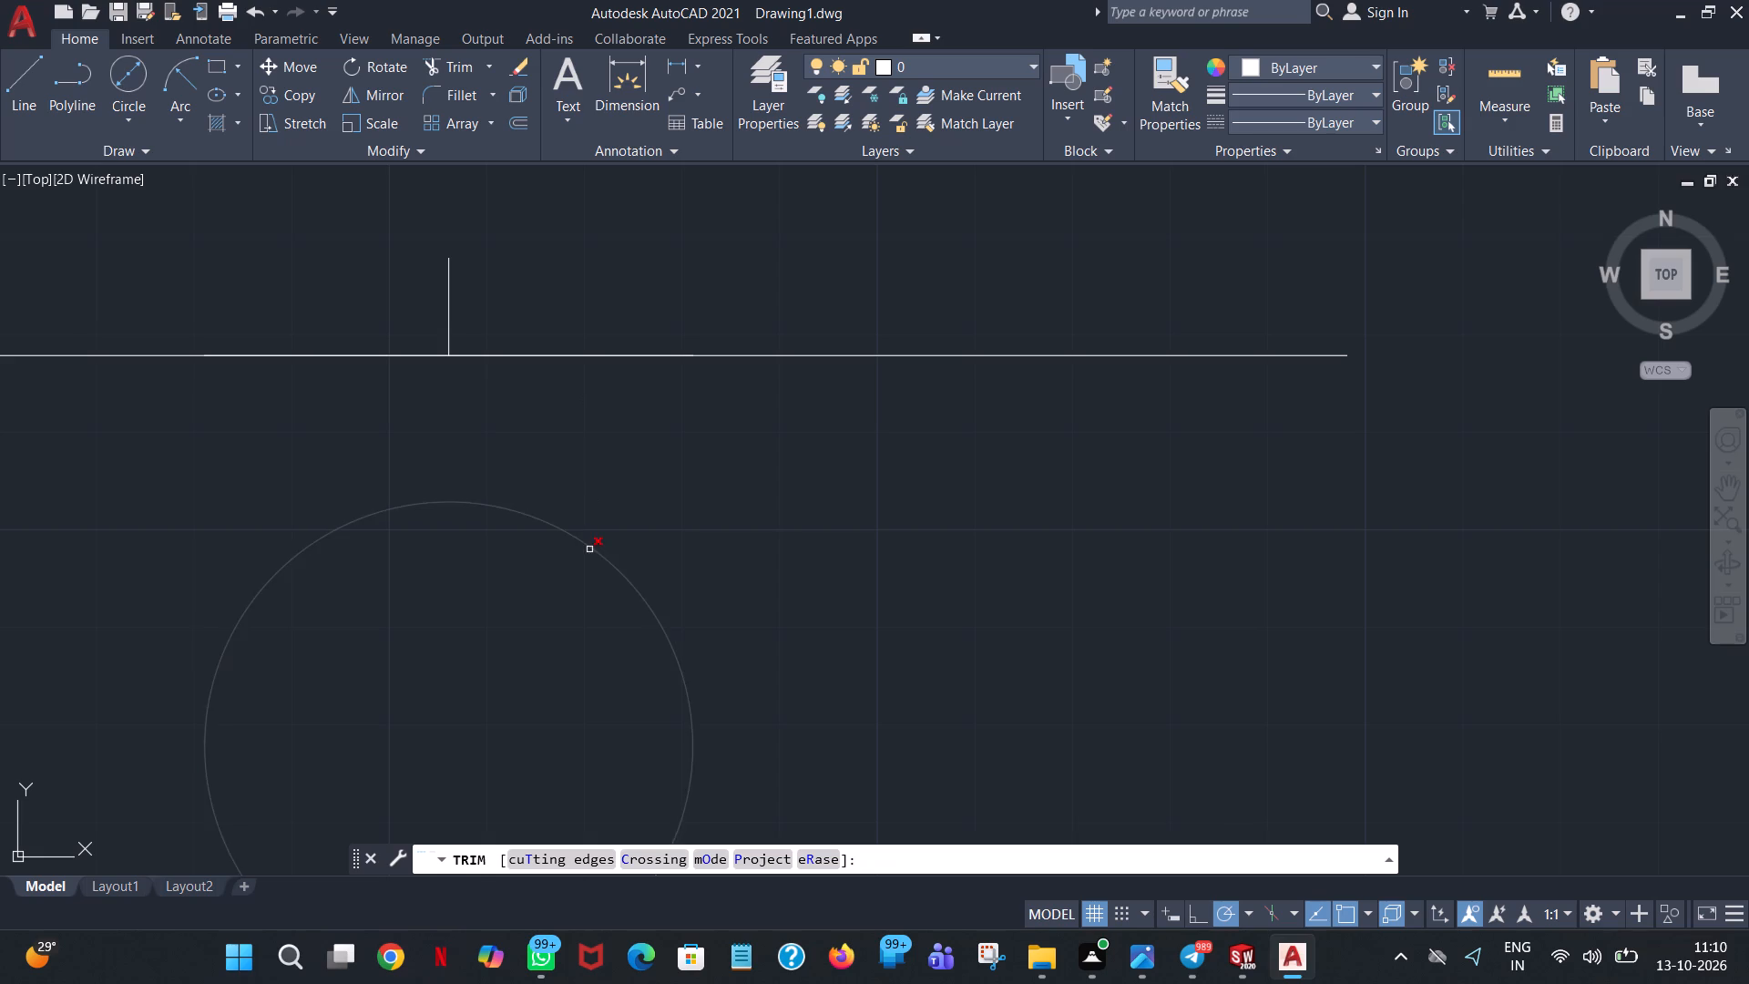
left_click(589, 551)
Draw a vertical line 15 long downward from the middle of the base.
left_click(17, 77)
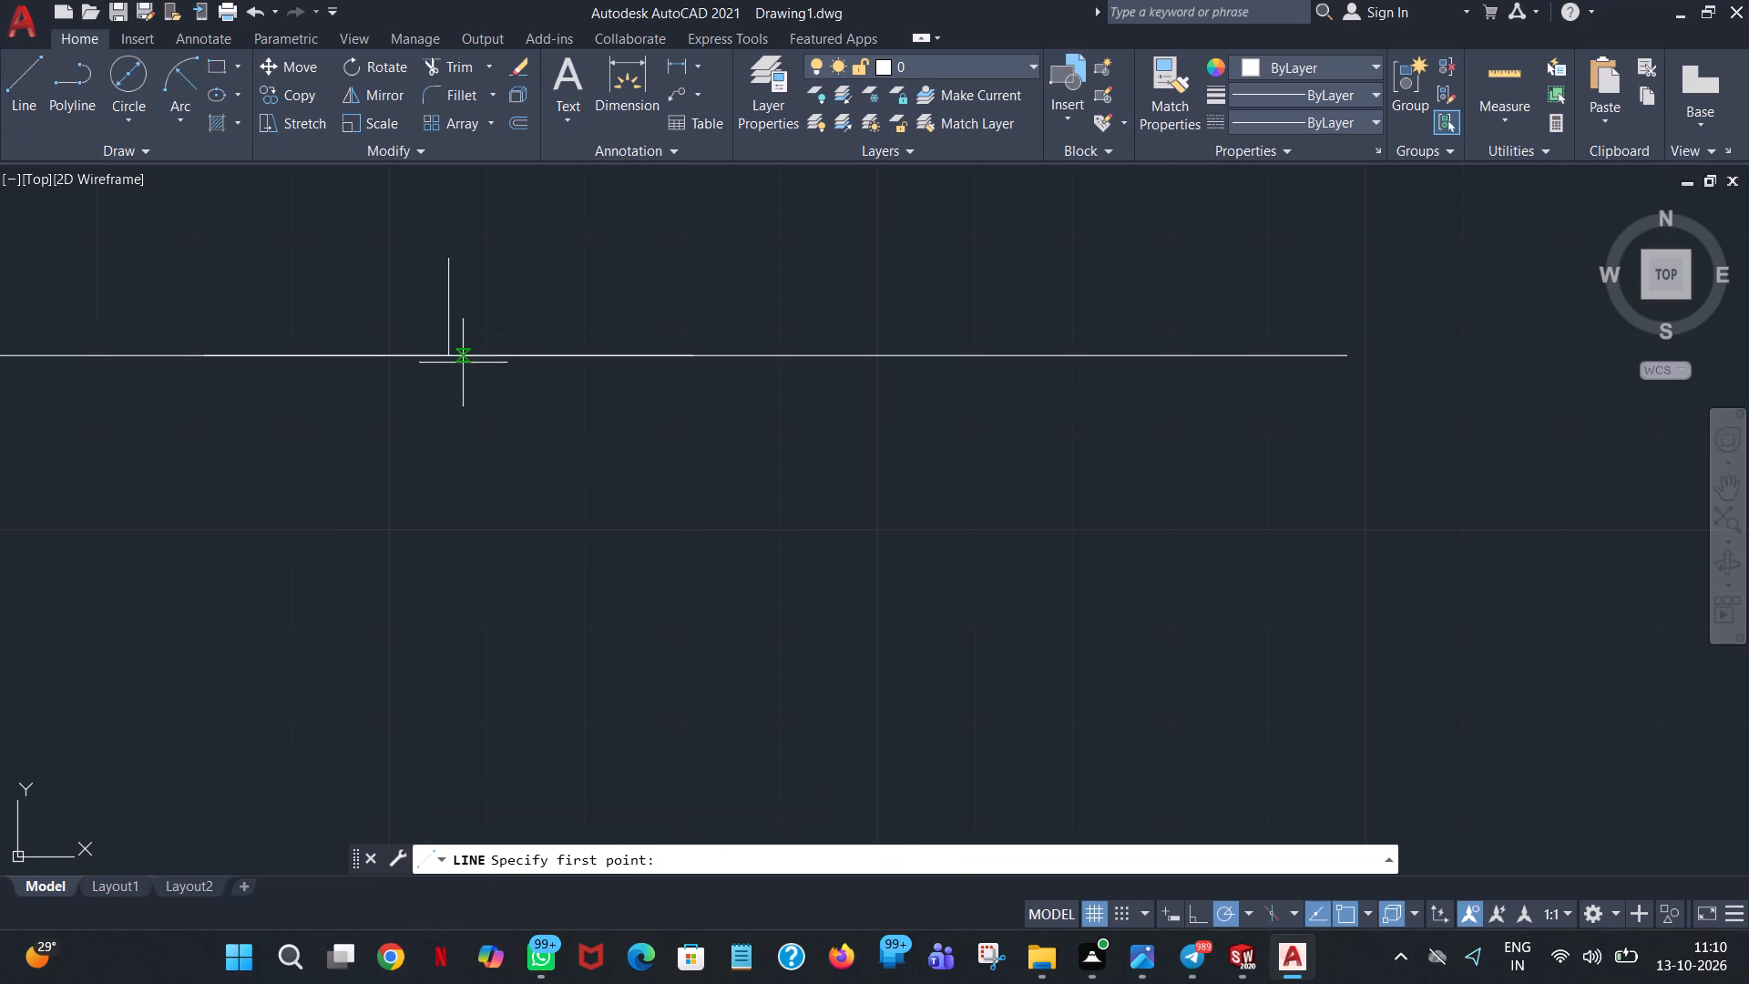
left_click(449, 354)
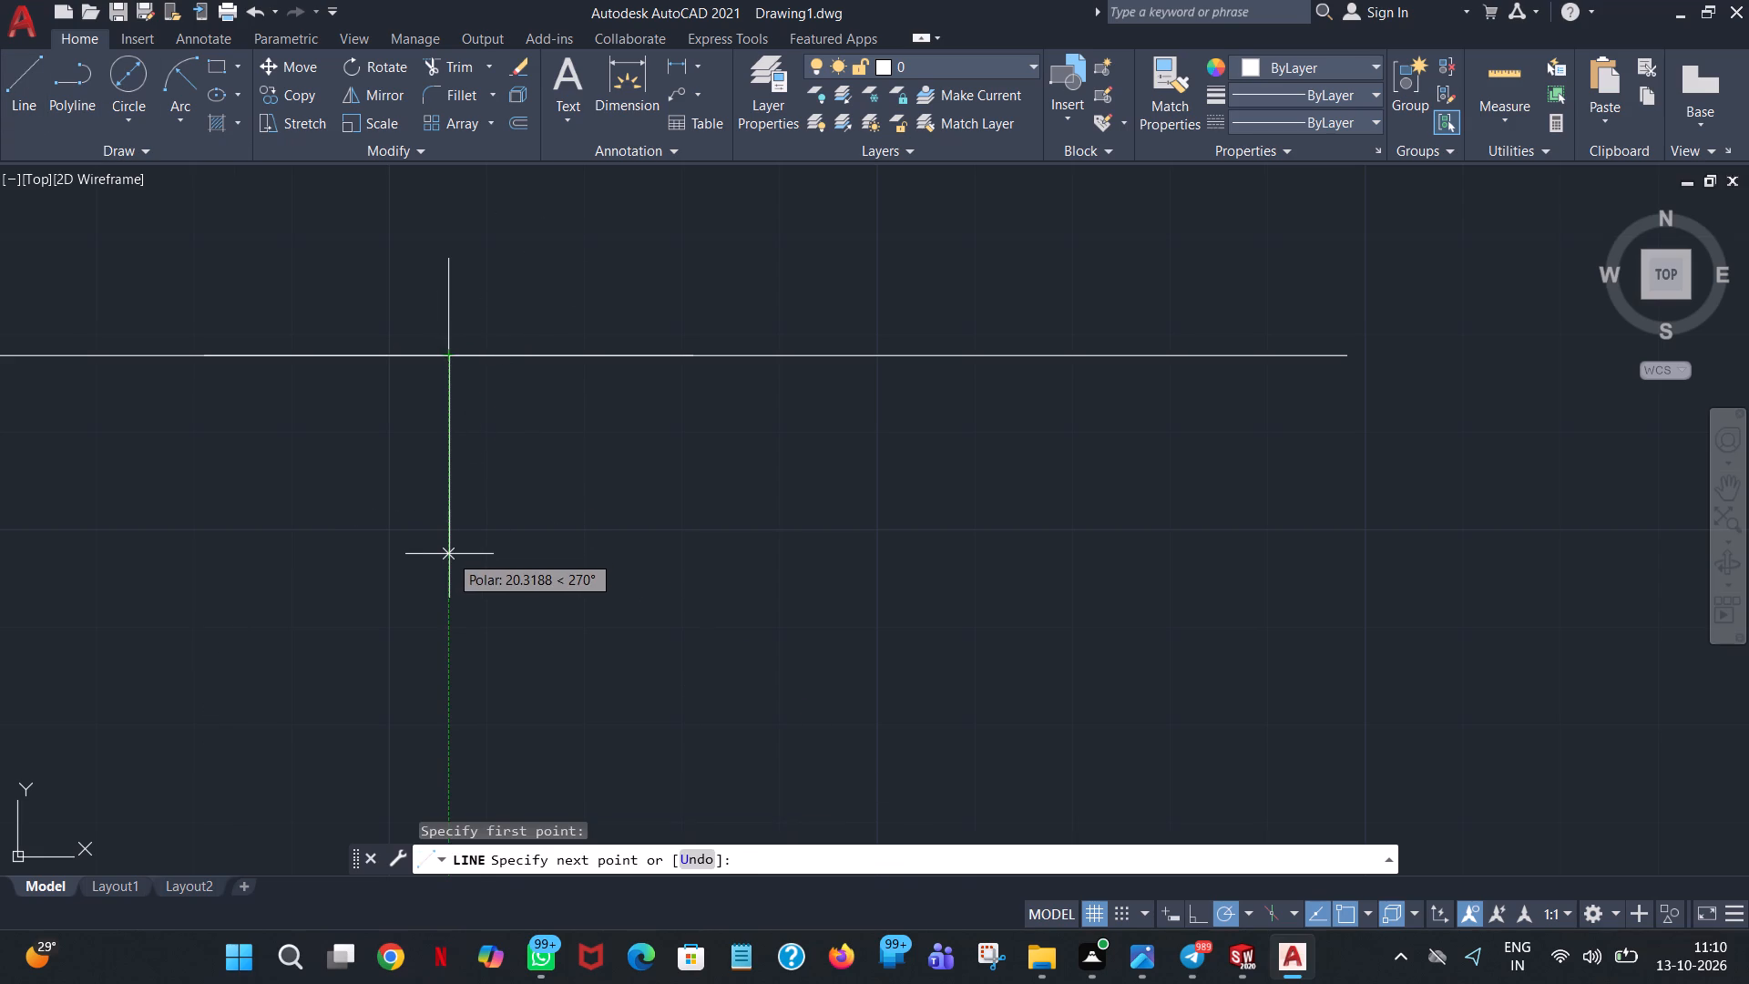
type("15")
key("Return")
right_click(569, 516)
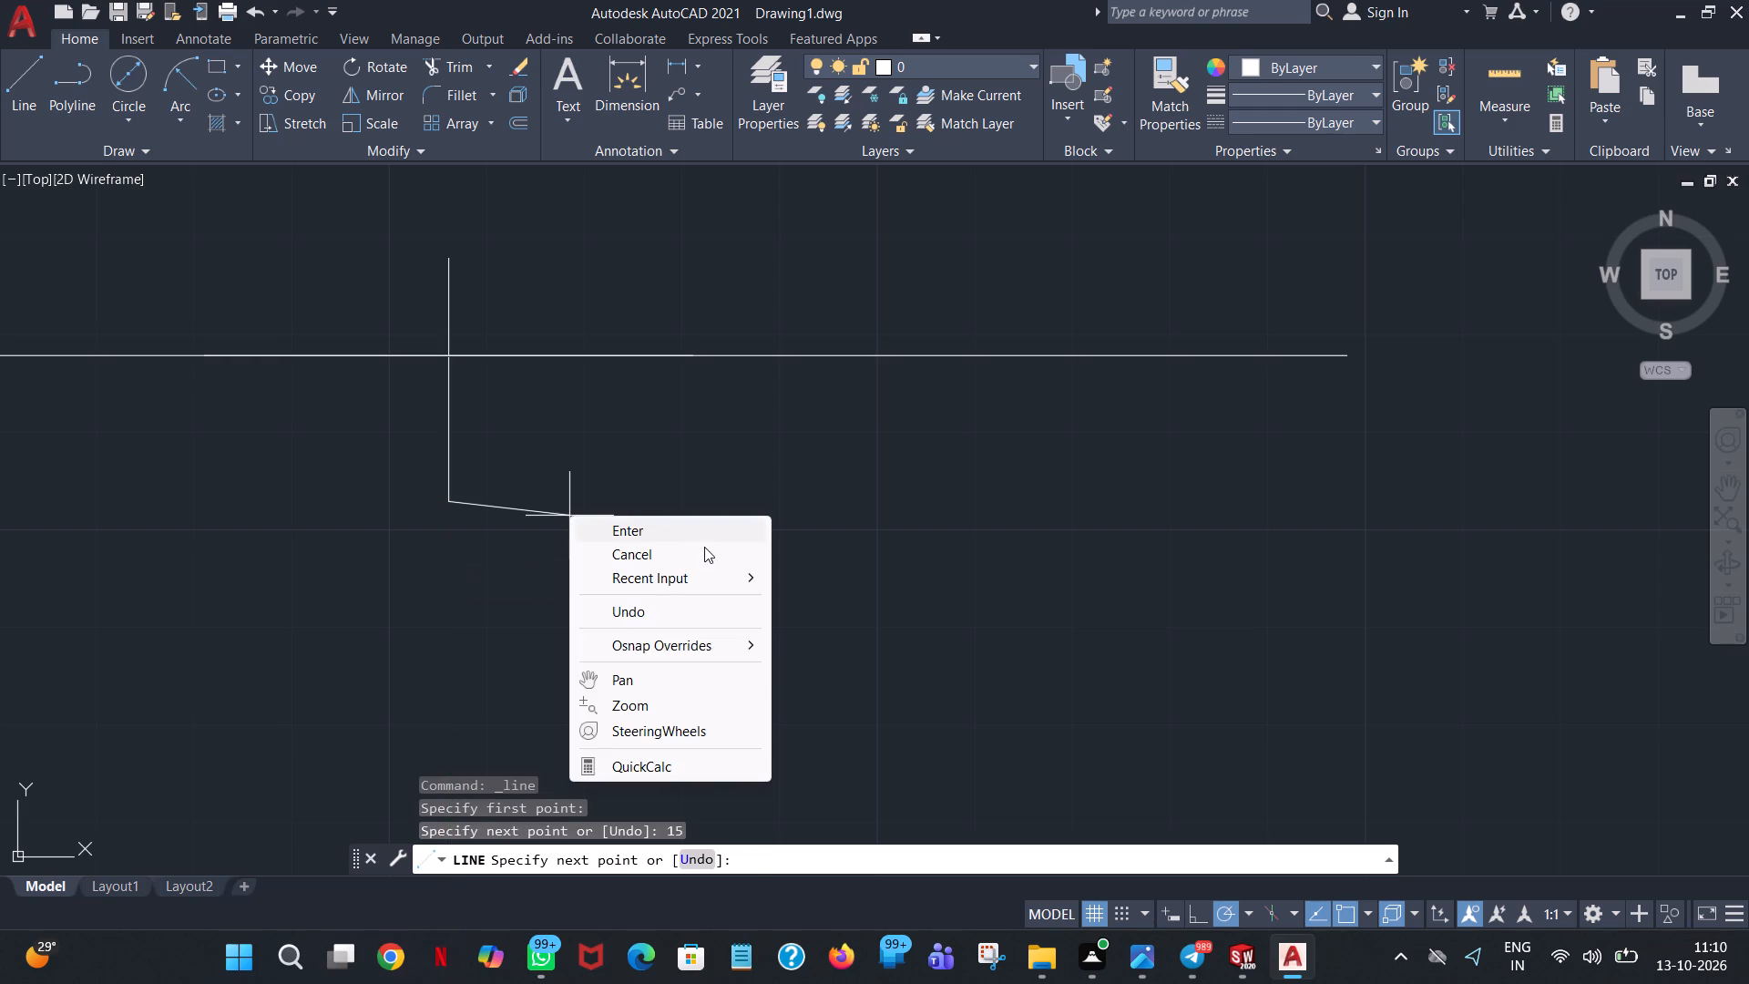
left_click(692, 539)
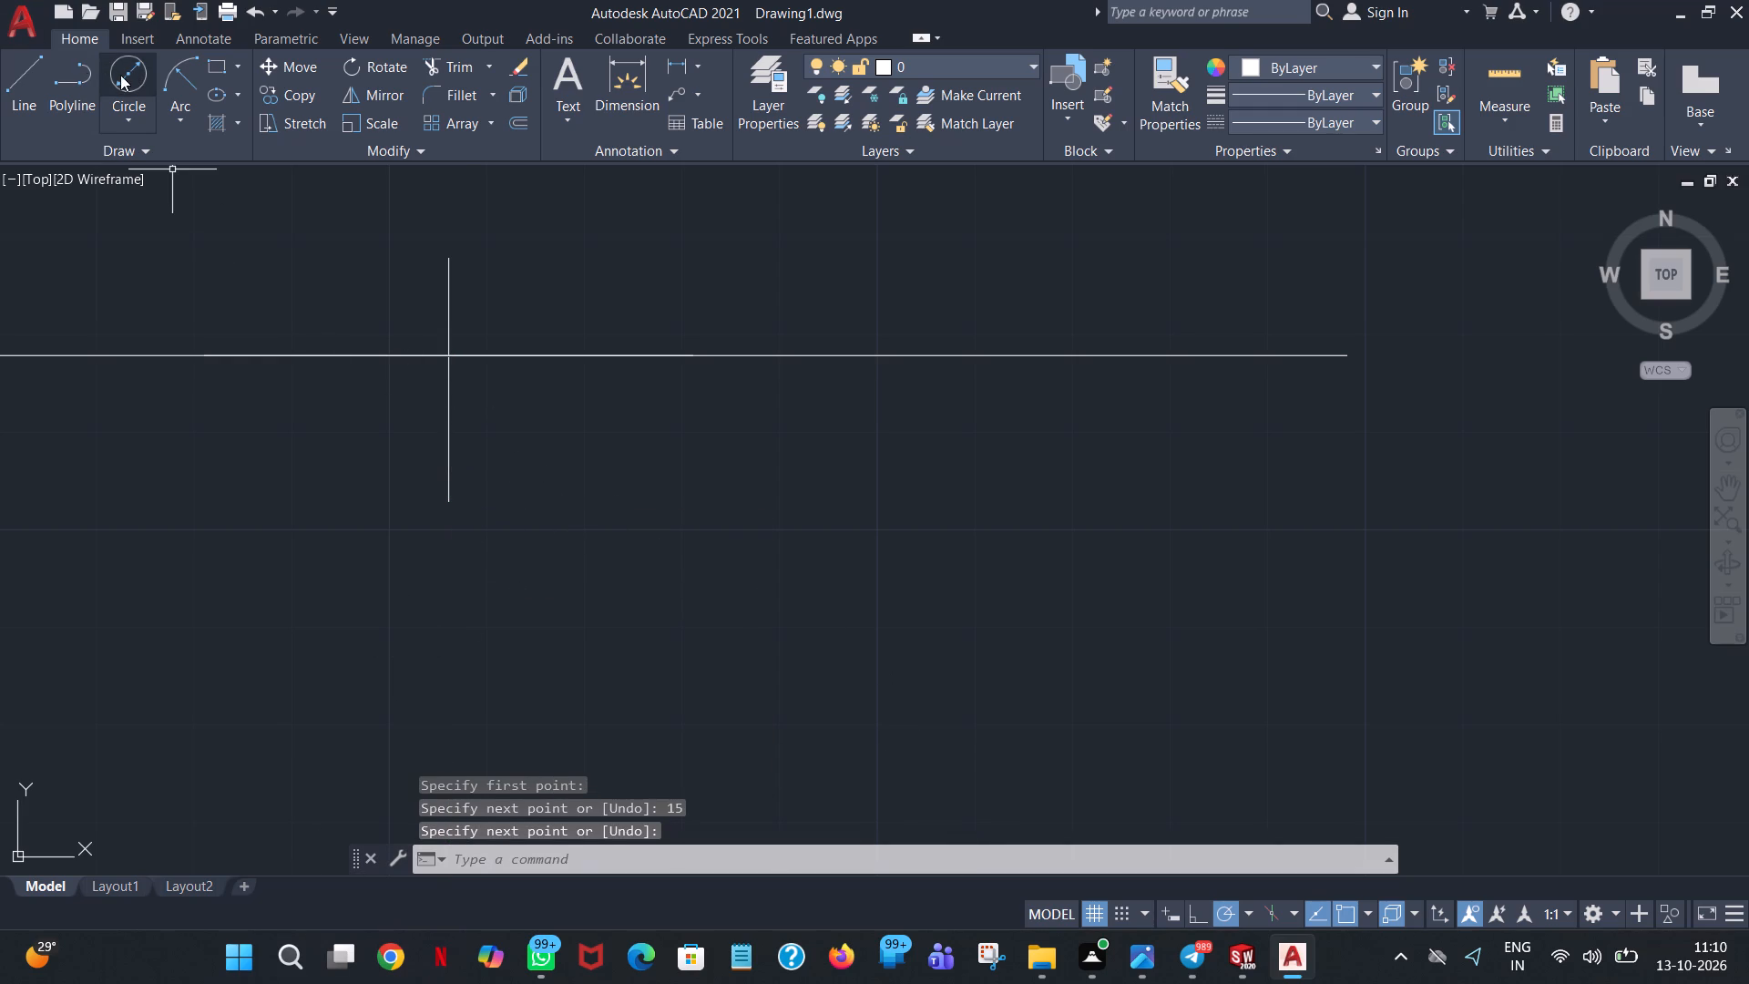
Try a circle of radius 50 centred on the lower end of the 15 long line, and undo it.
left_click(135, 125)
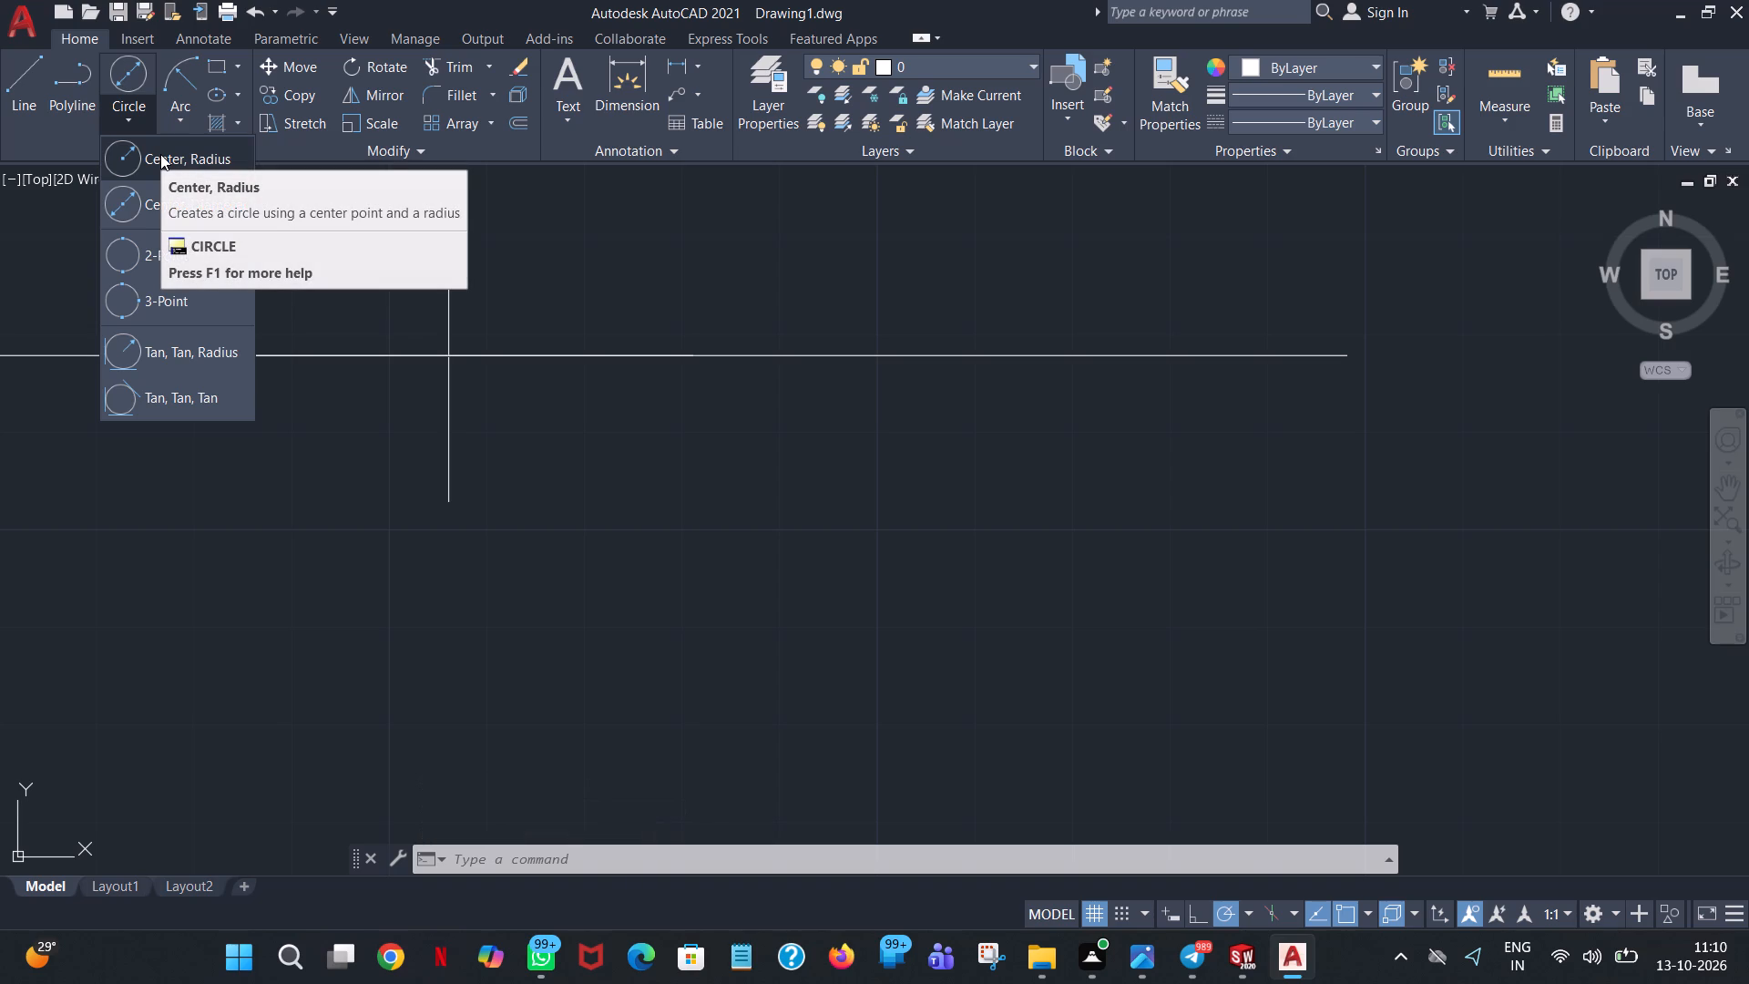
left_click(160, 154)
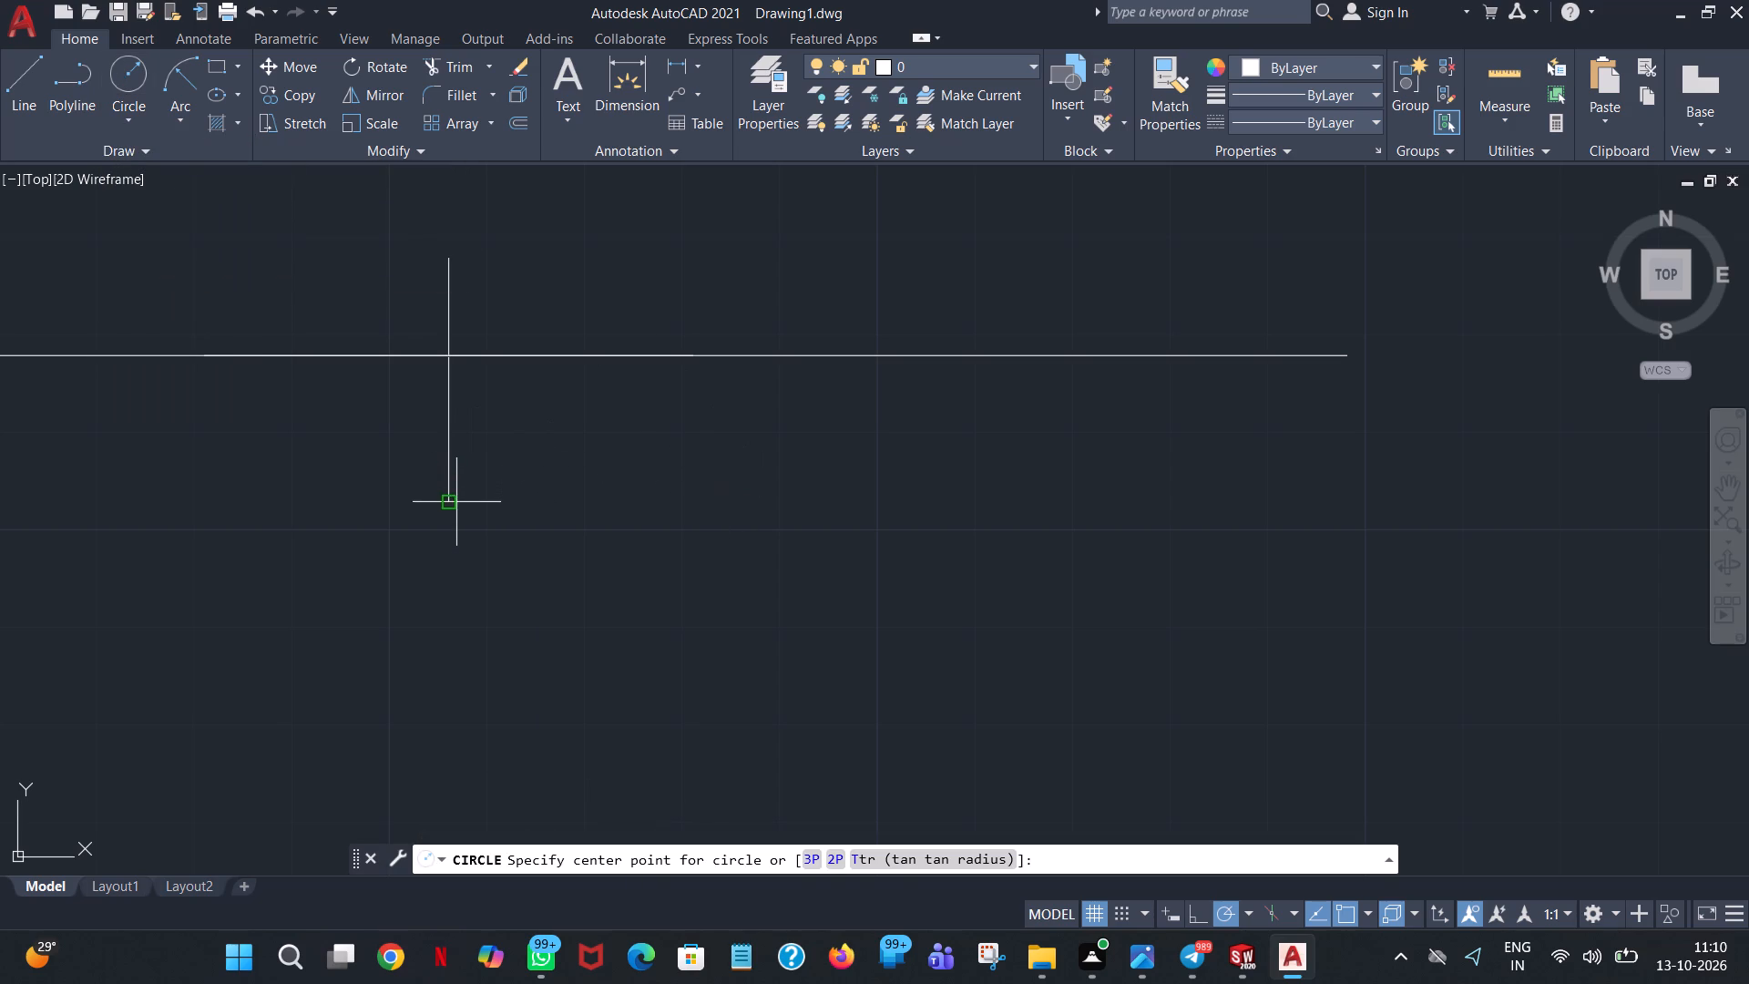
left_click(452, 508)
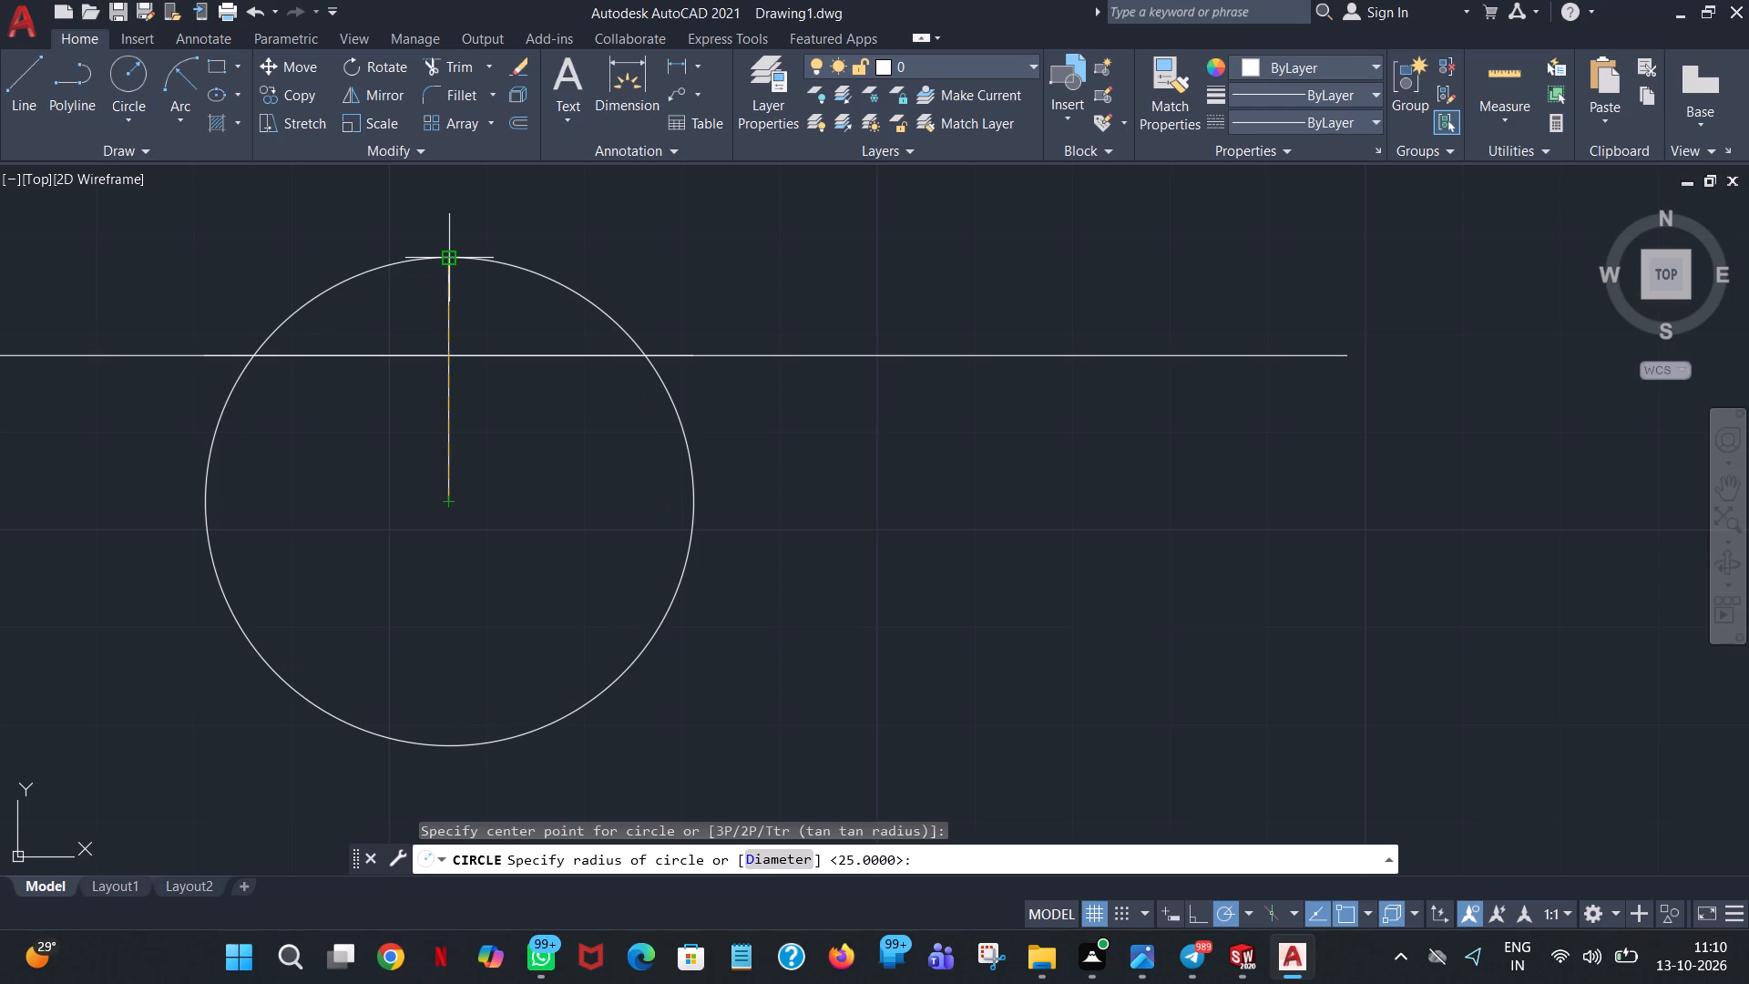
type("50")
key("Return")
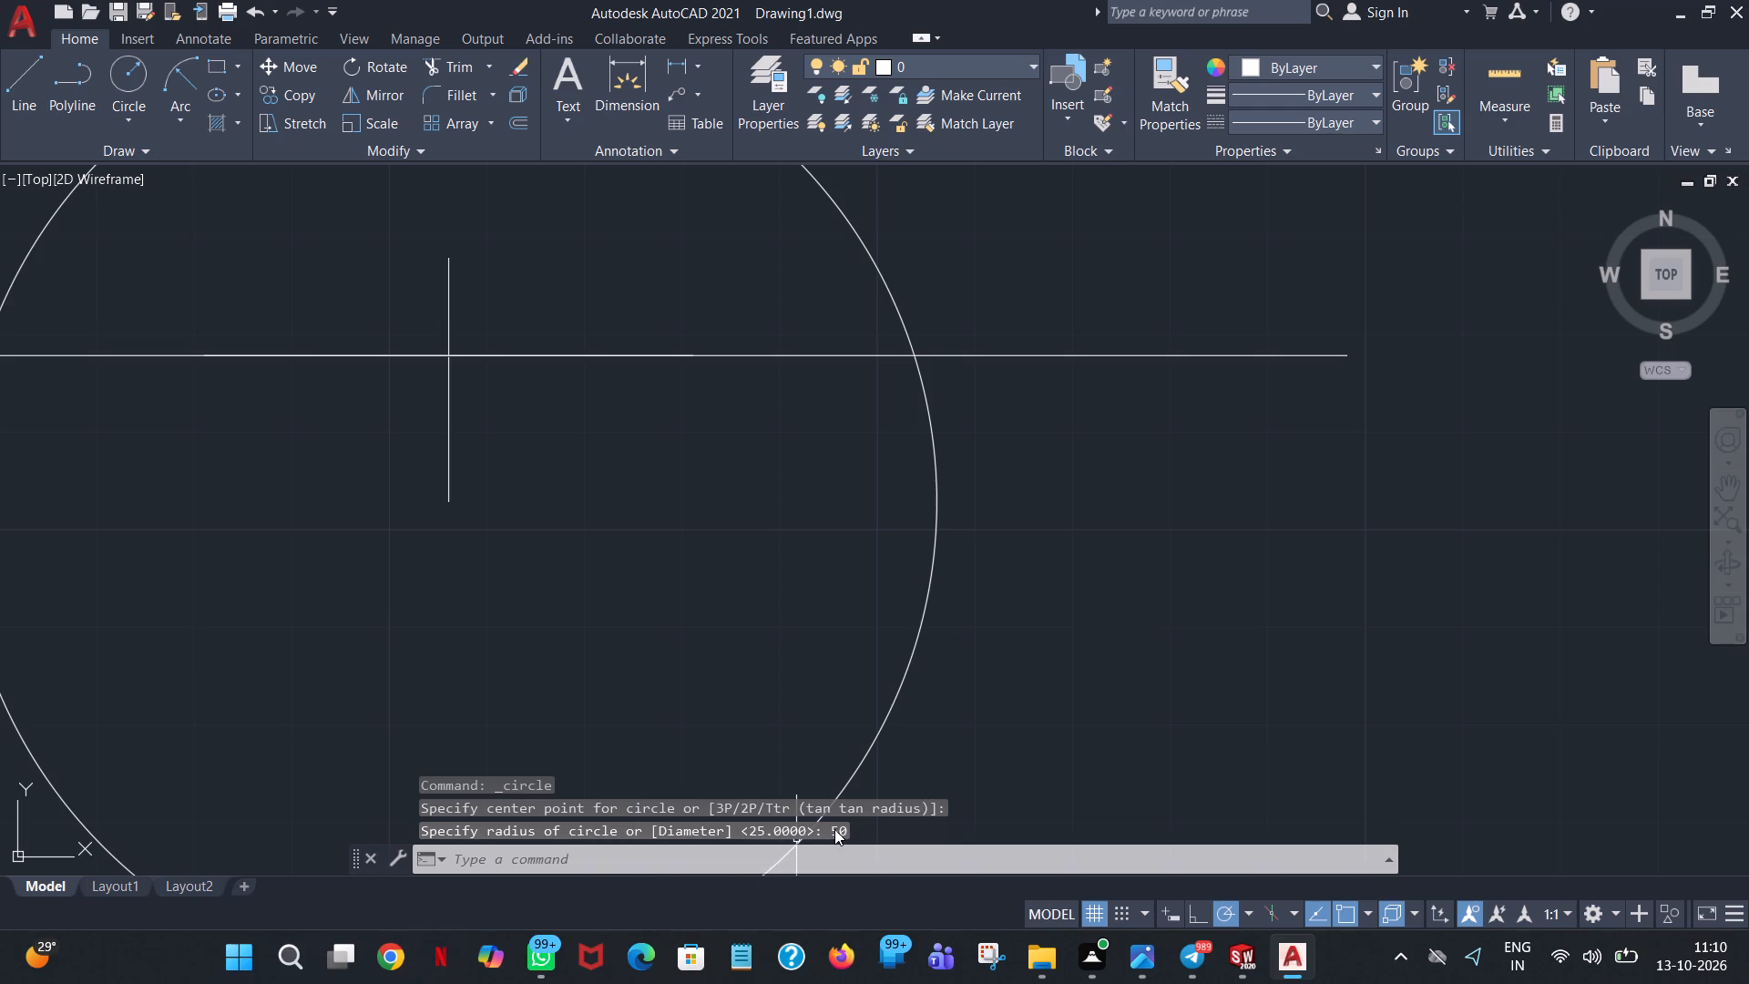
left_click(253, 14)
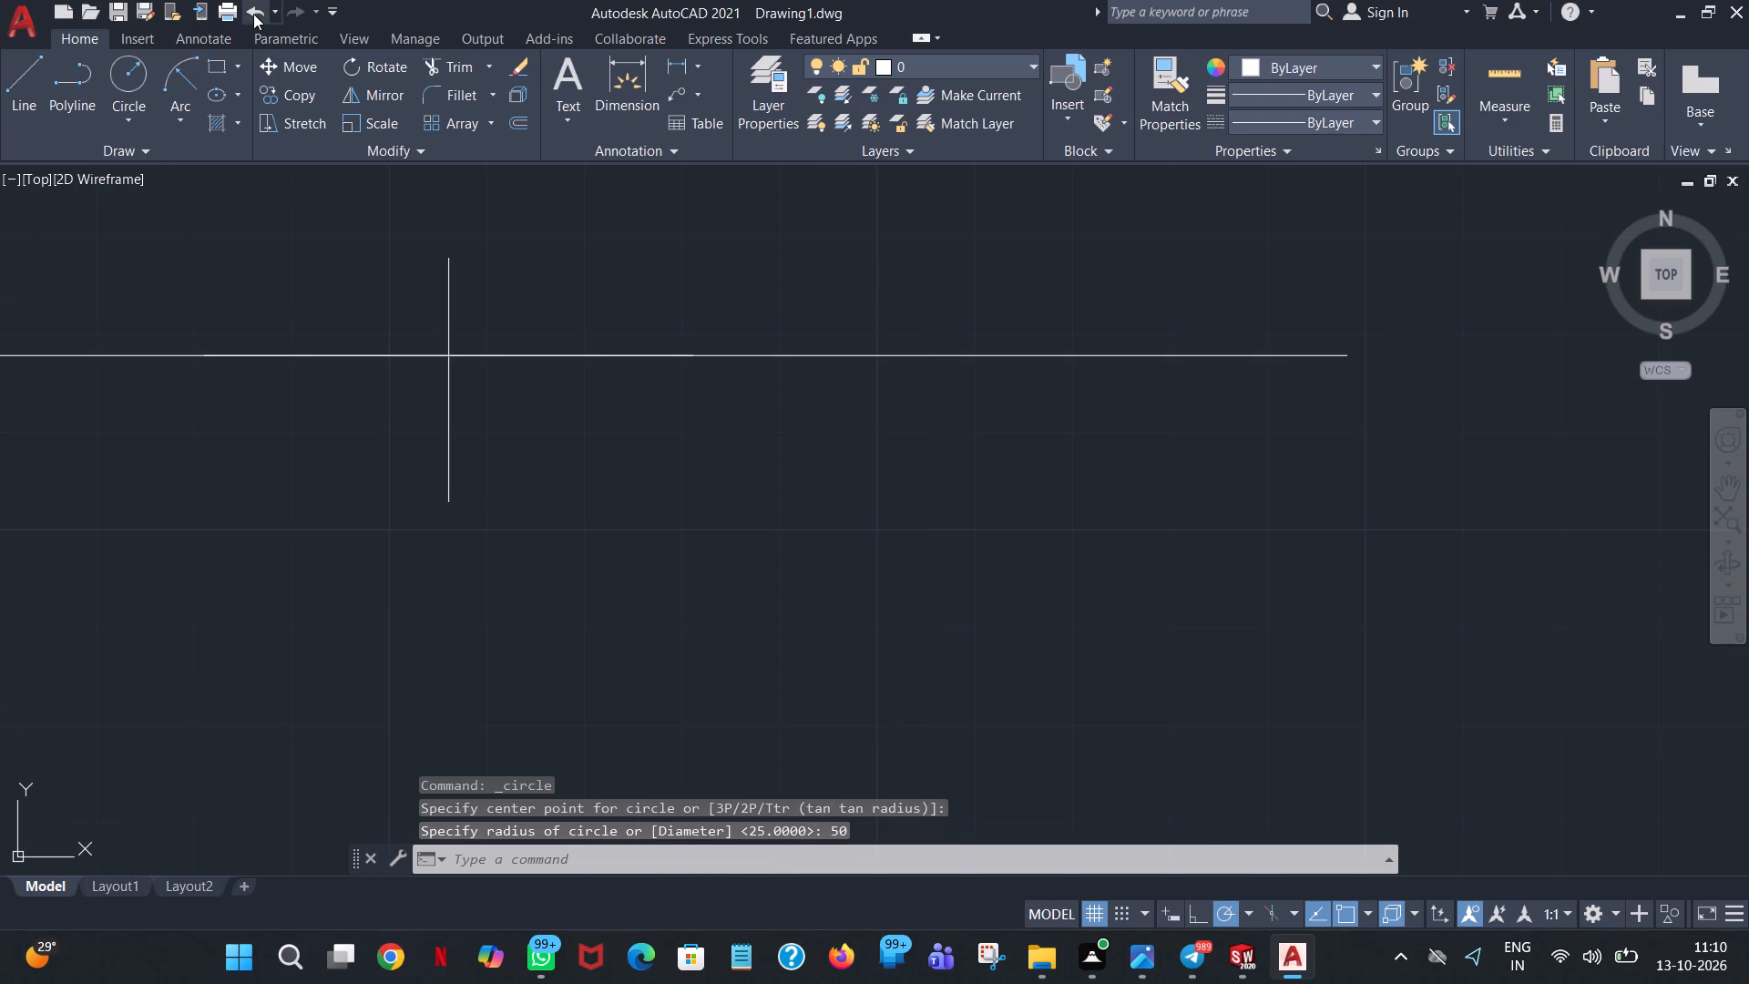
Draw a diameter 50 circle centred on the lower end of the vertical line below the base.
left_click(130, 124)
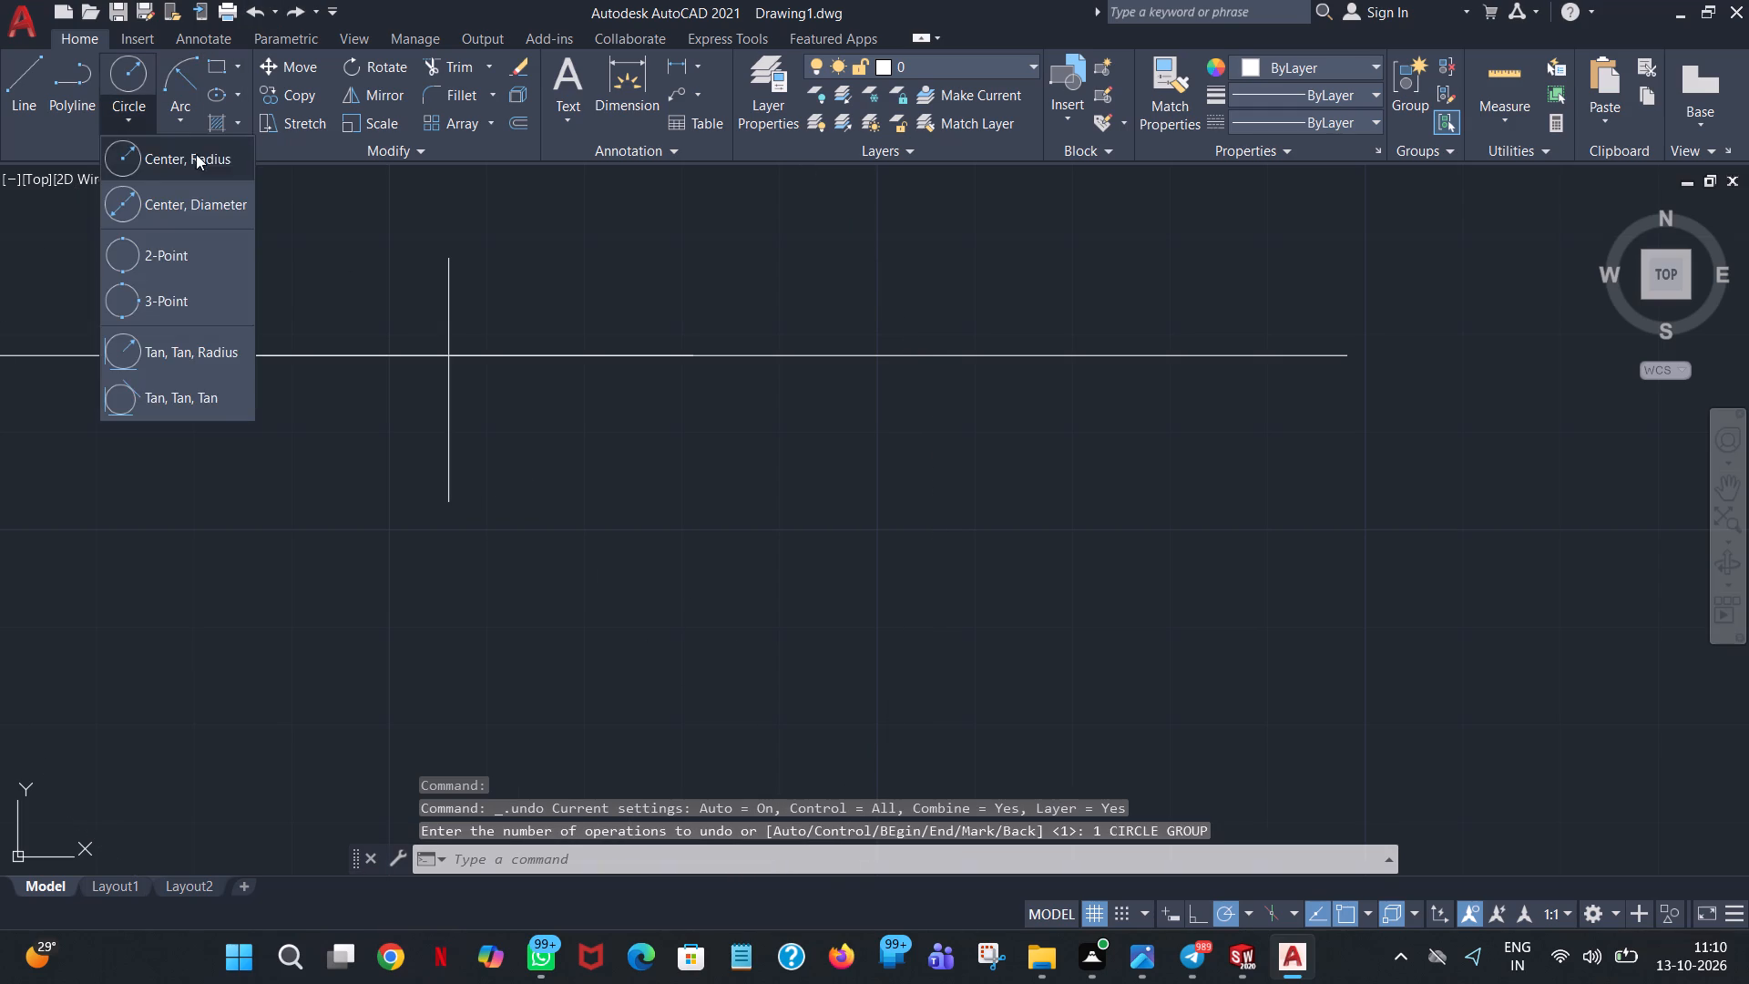
left_click(198, 196)
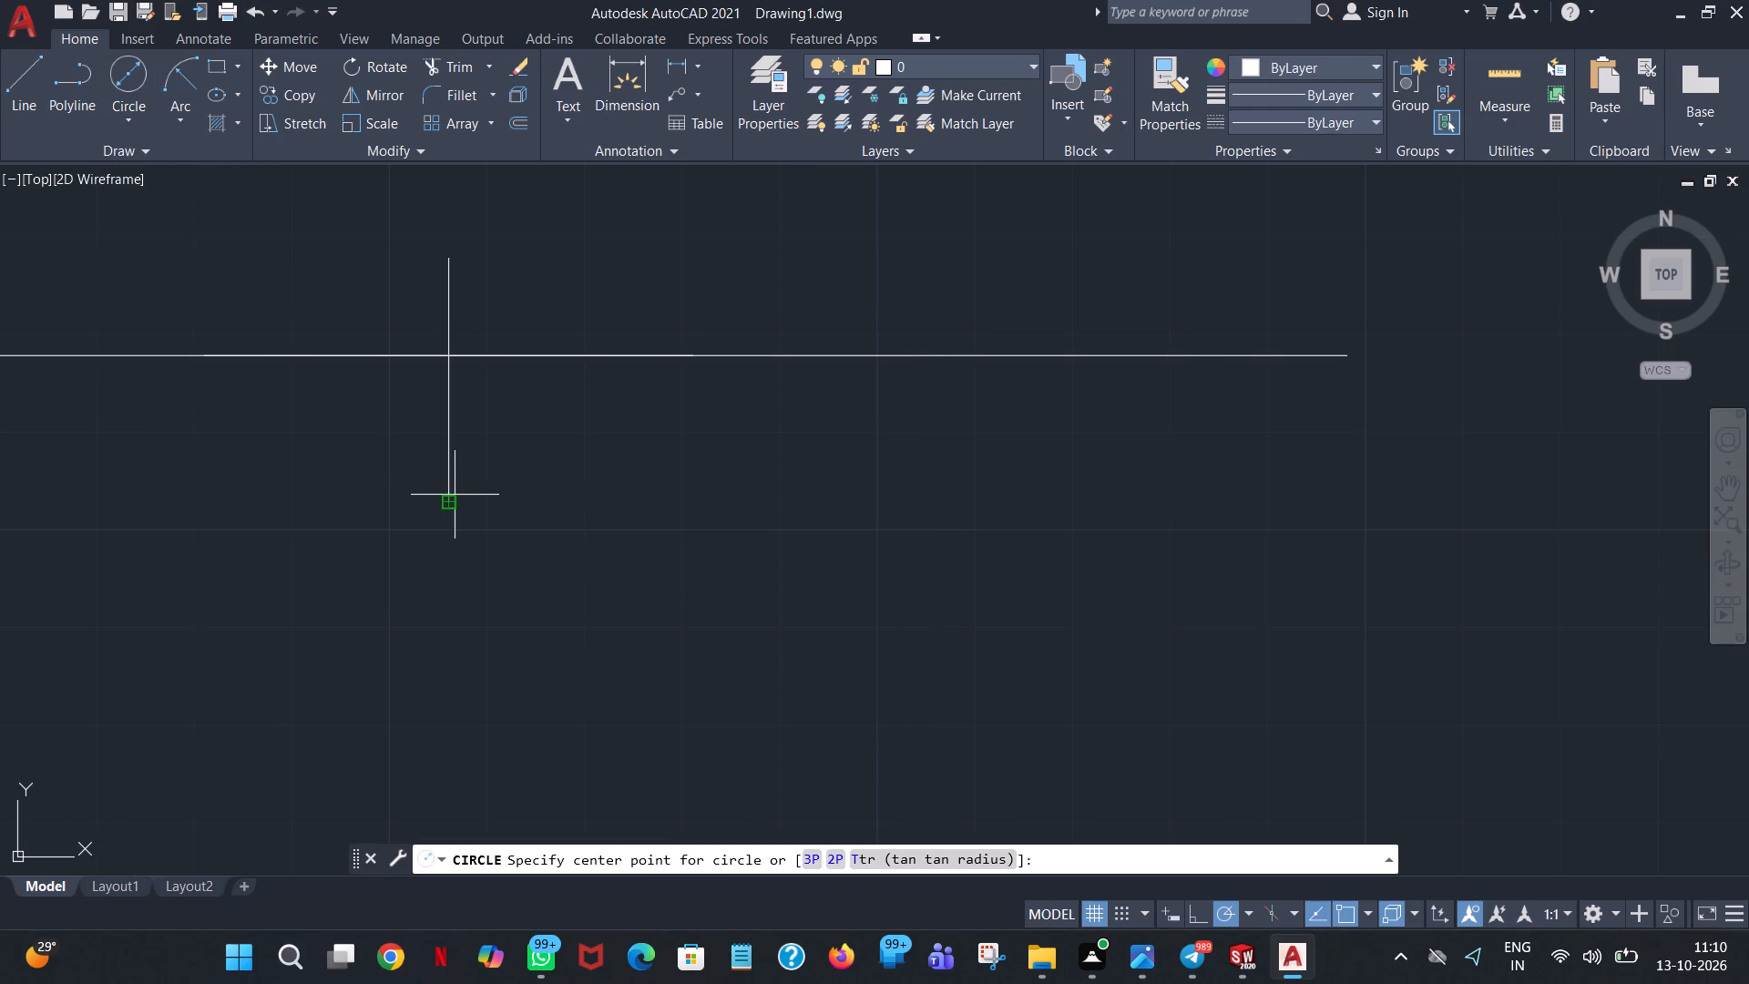
left_click(444, 498)
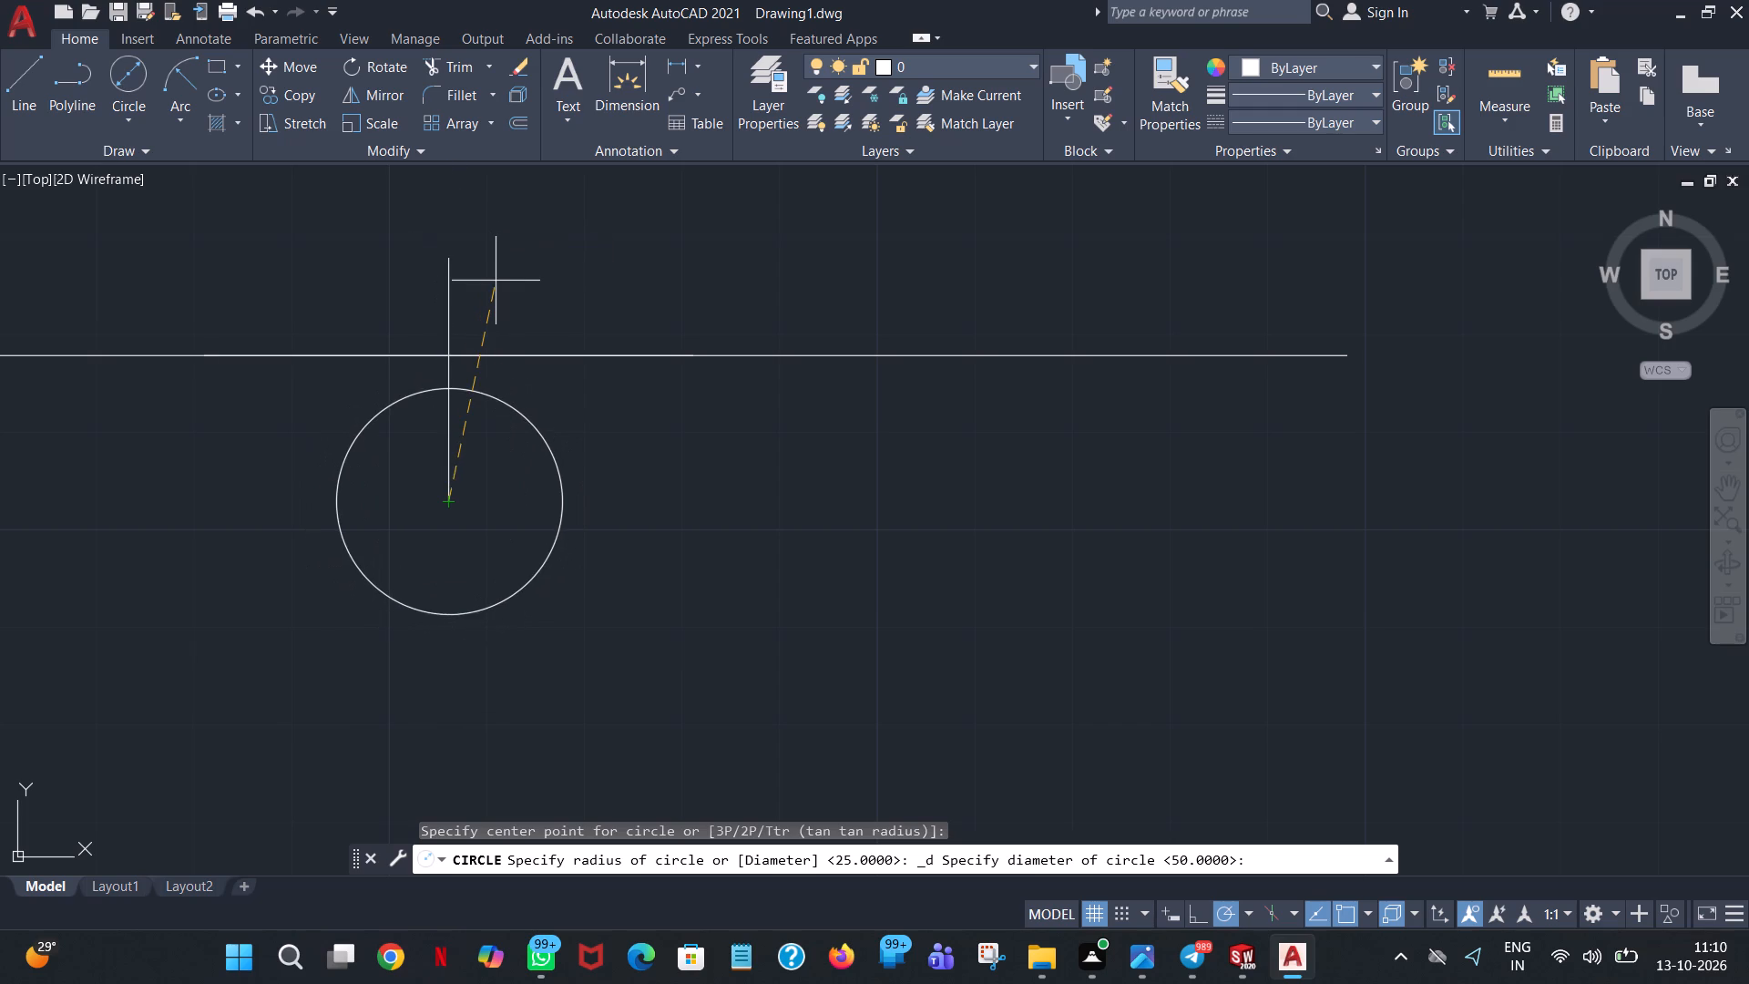
type("50")
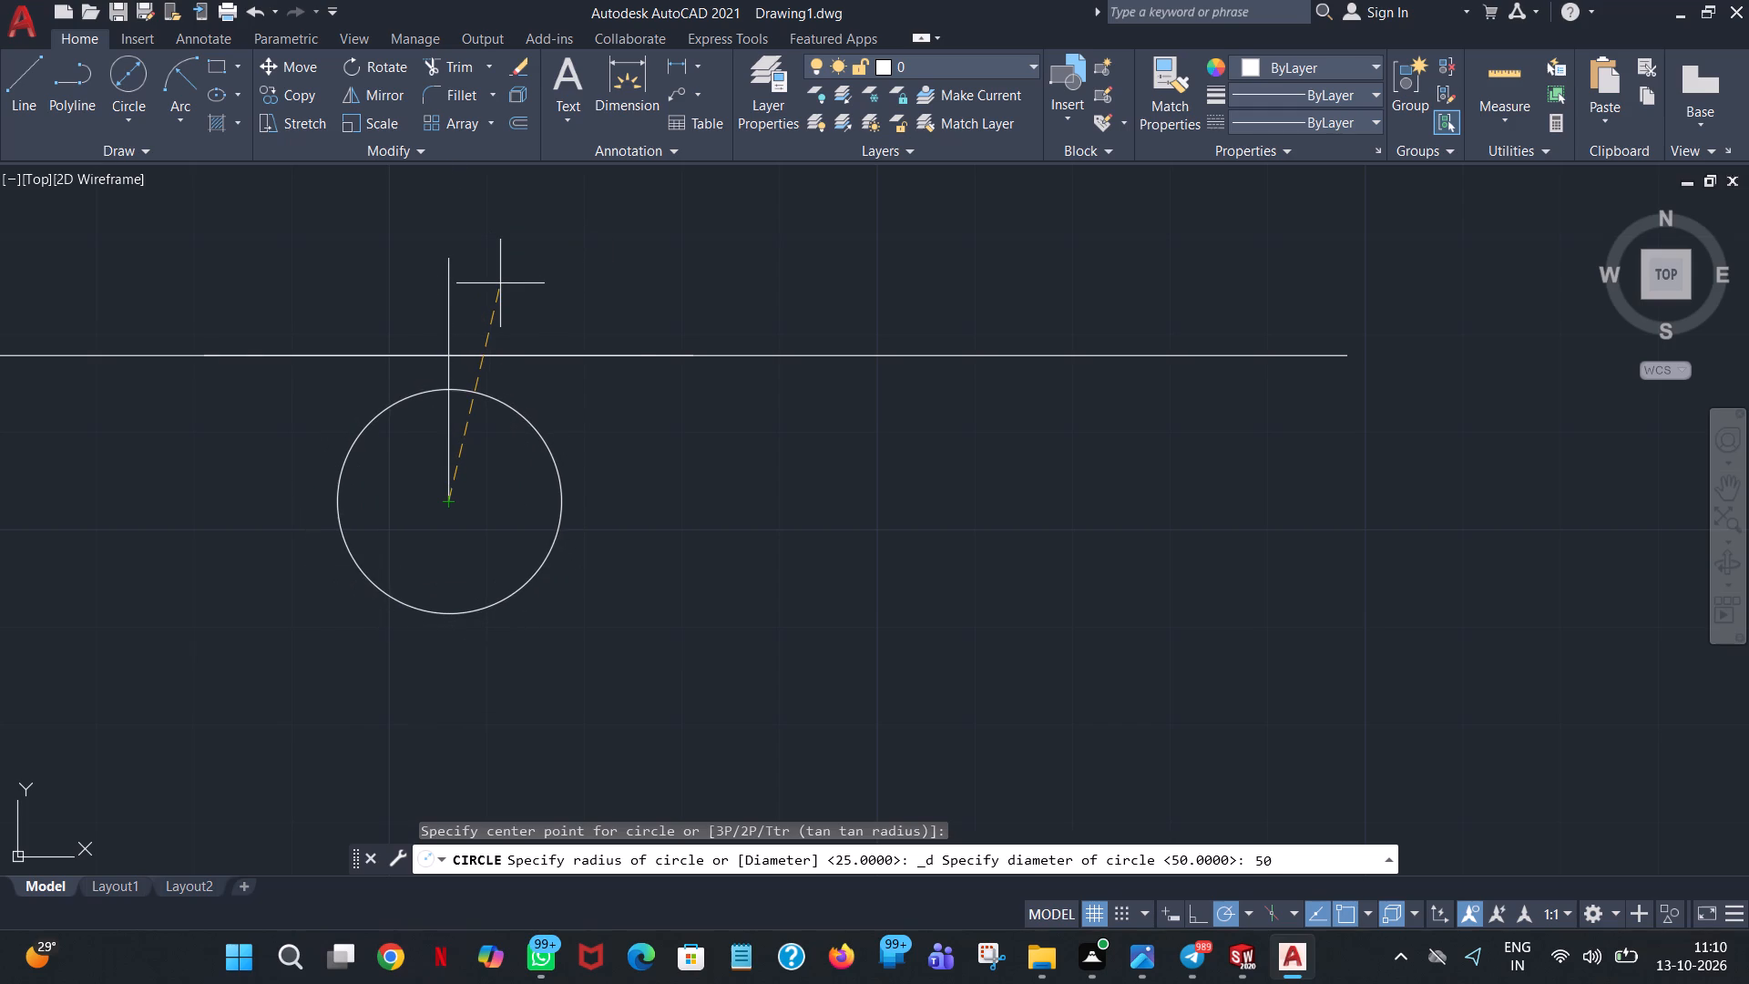
key("Return")
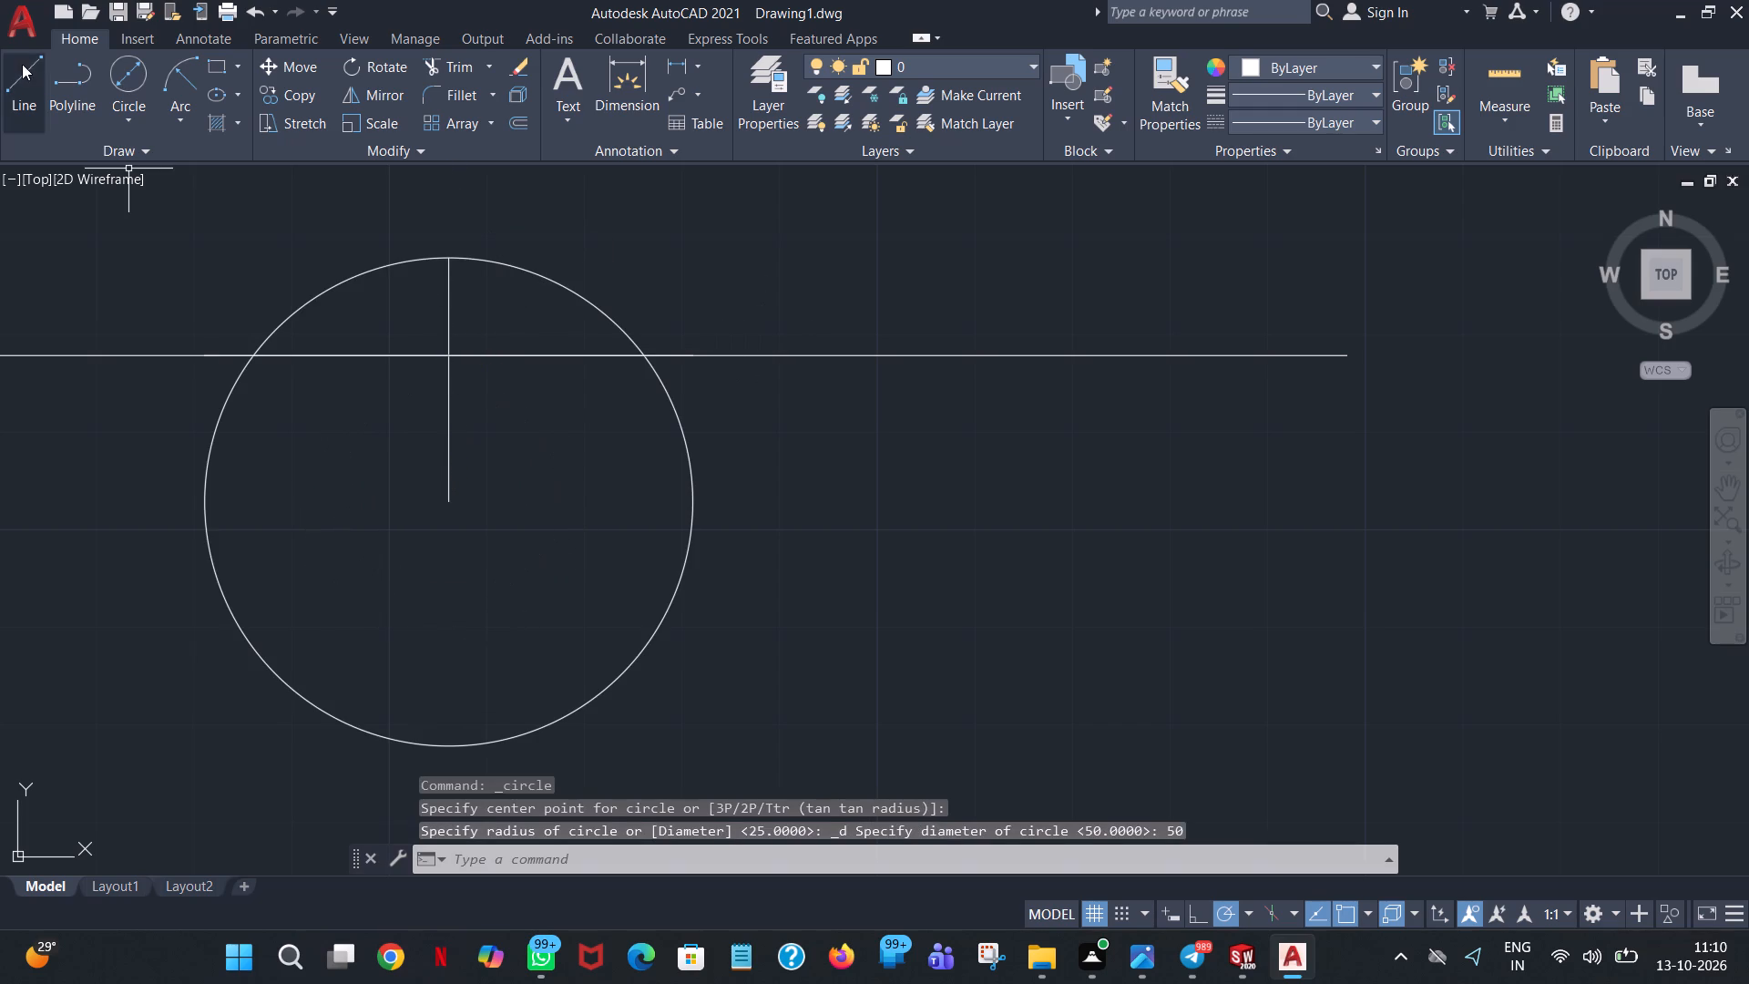
Trim away the circle below the base and the vertical construction line, leaving only the arc above the base.
left_click(444, 60)
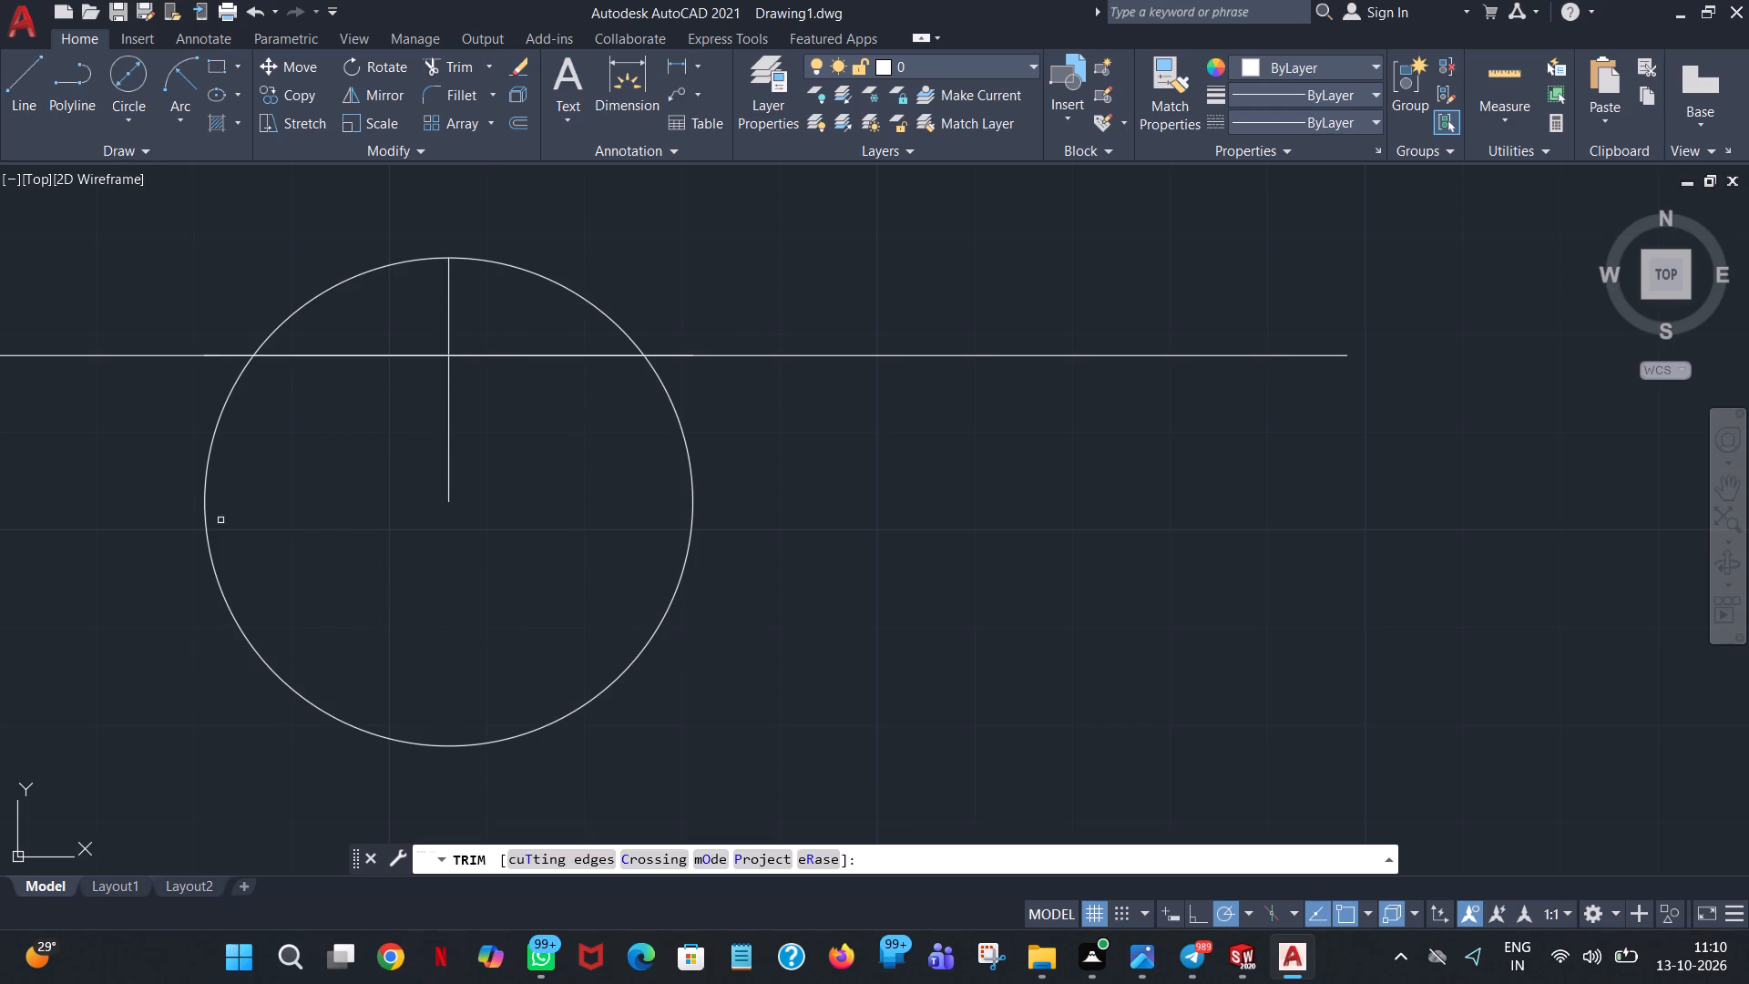
left_click(207, 538)
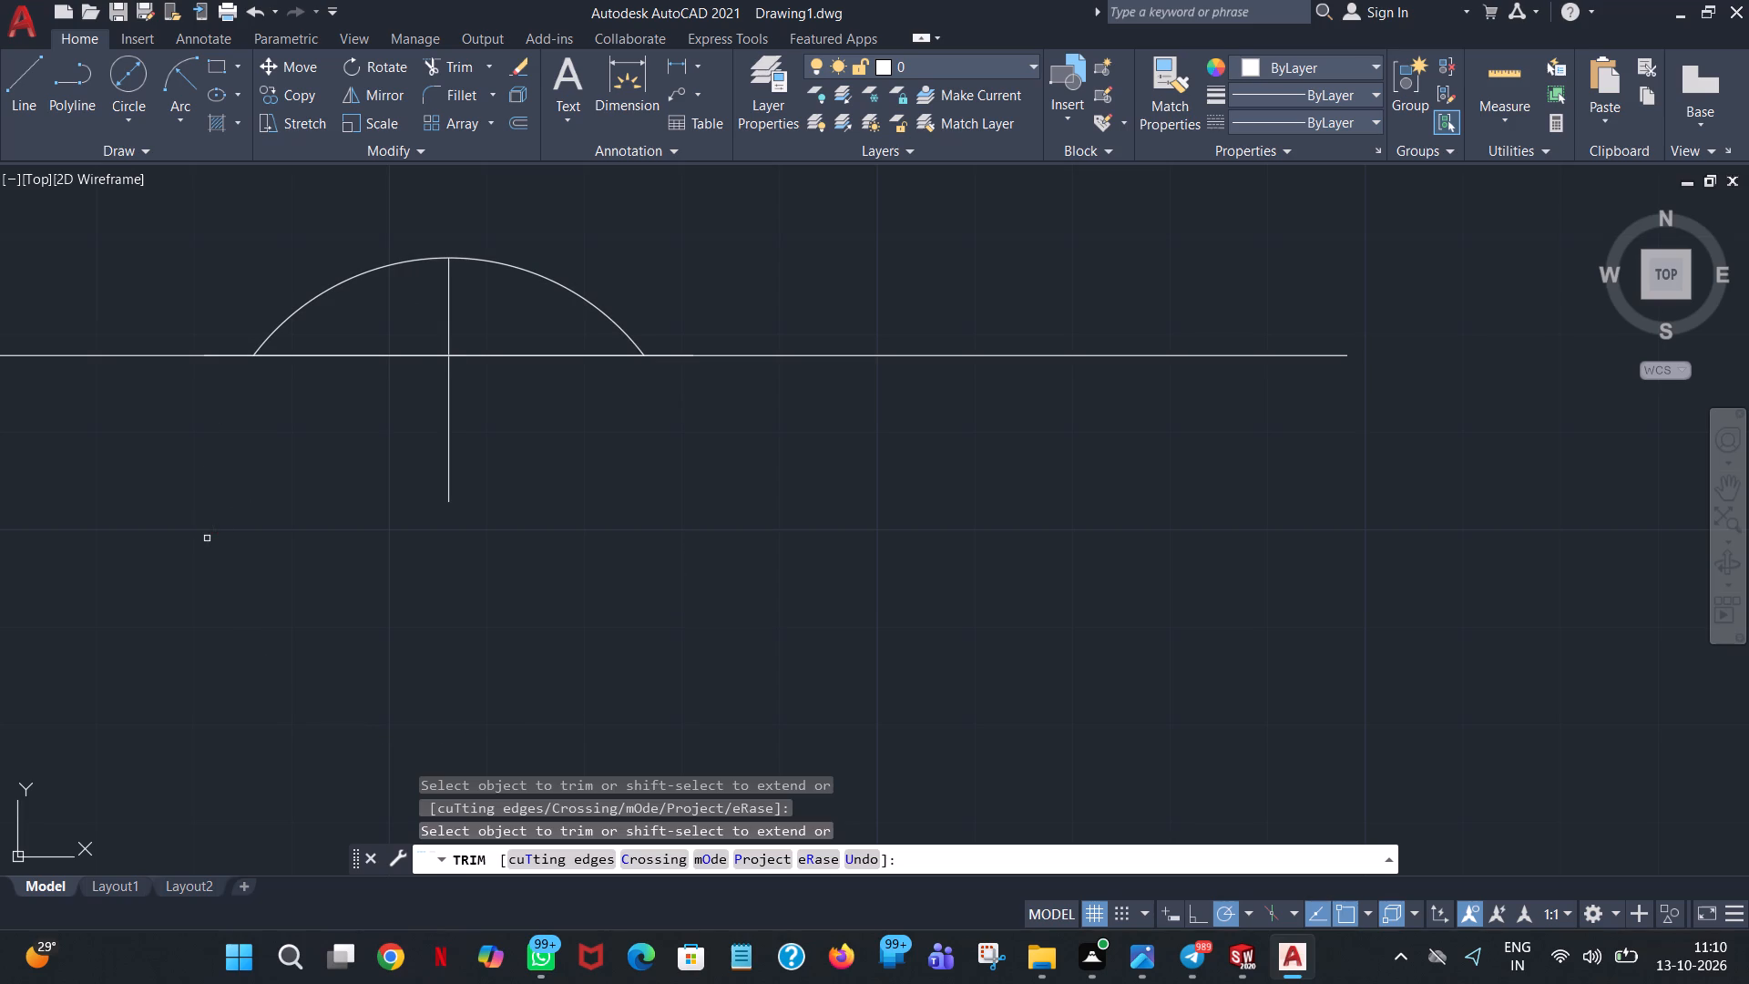
left_click(451, 410)
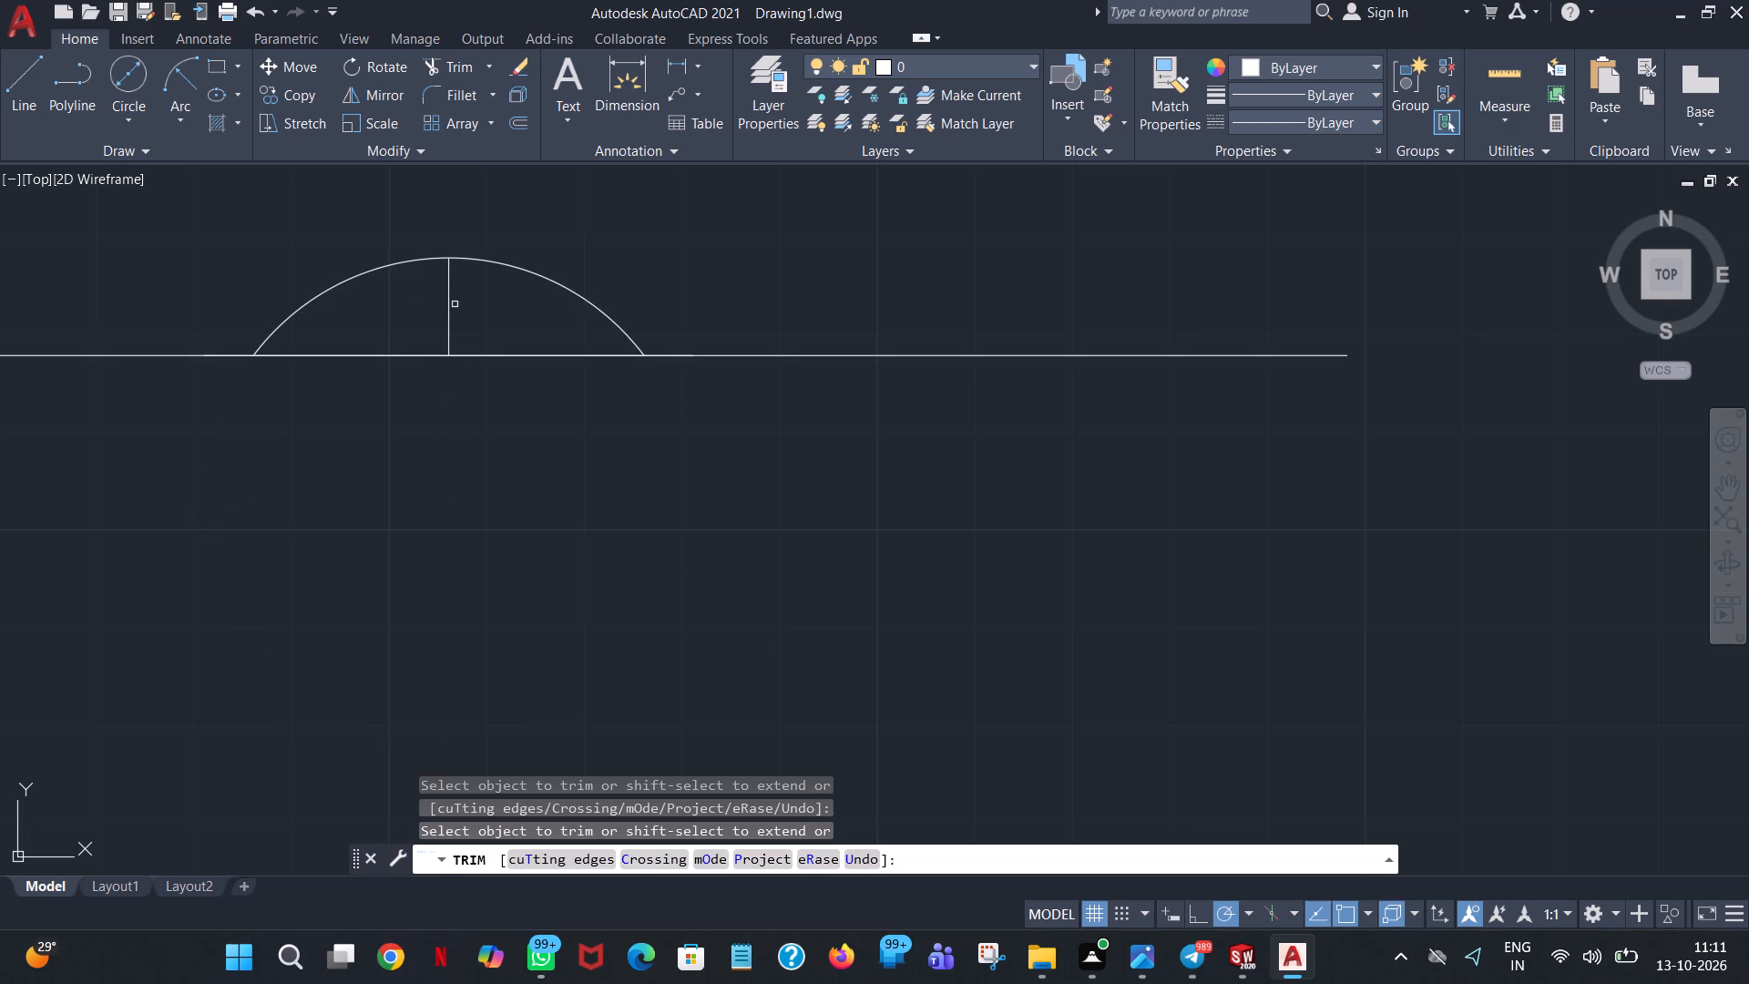
left_click(451, 302)
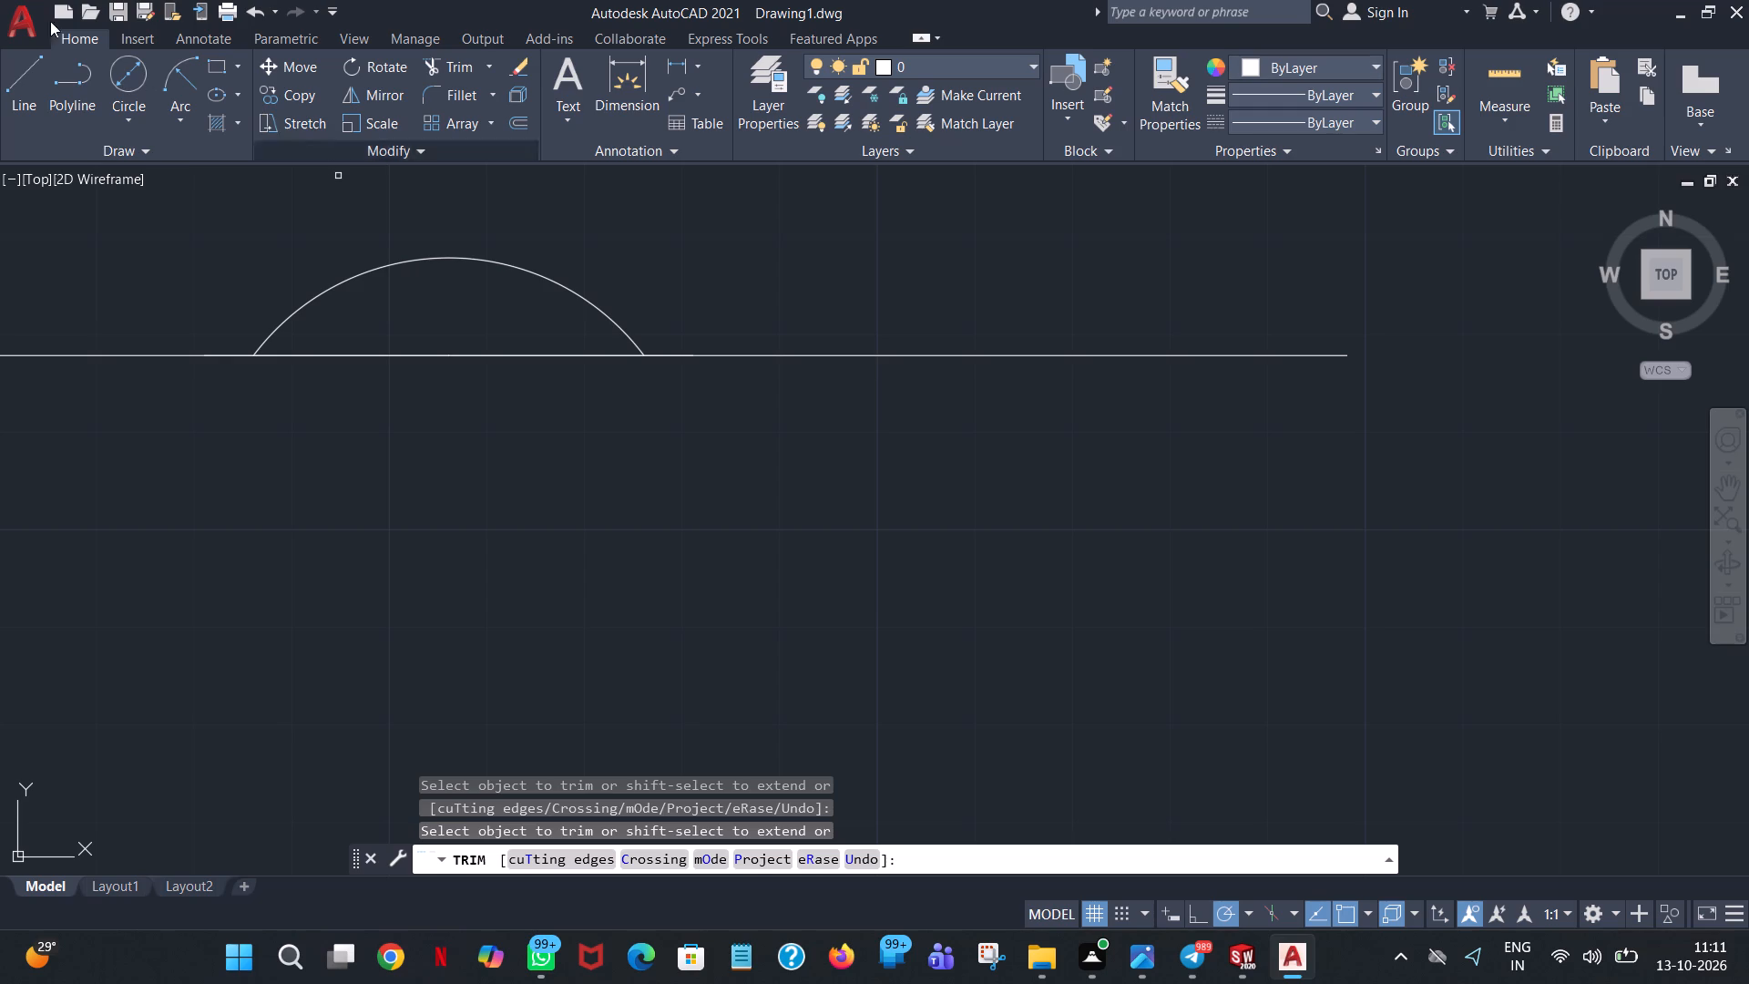
Draw a line from the middle of the base 72 to the right along it, continuing 15 vertically upward.
left_click(23, 58)
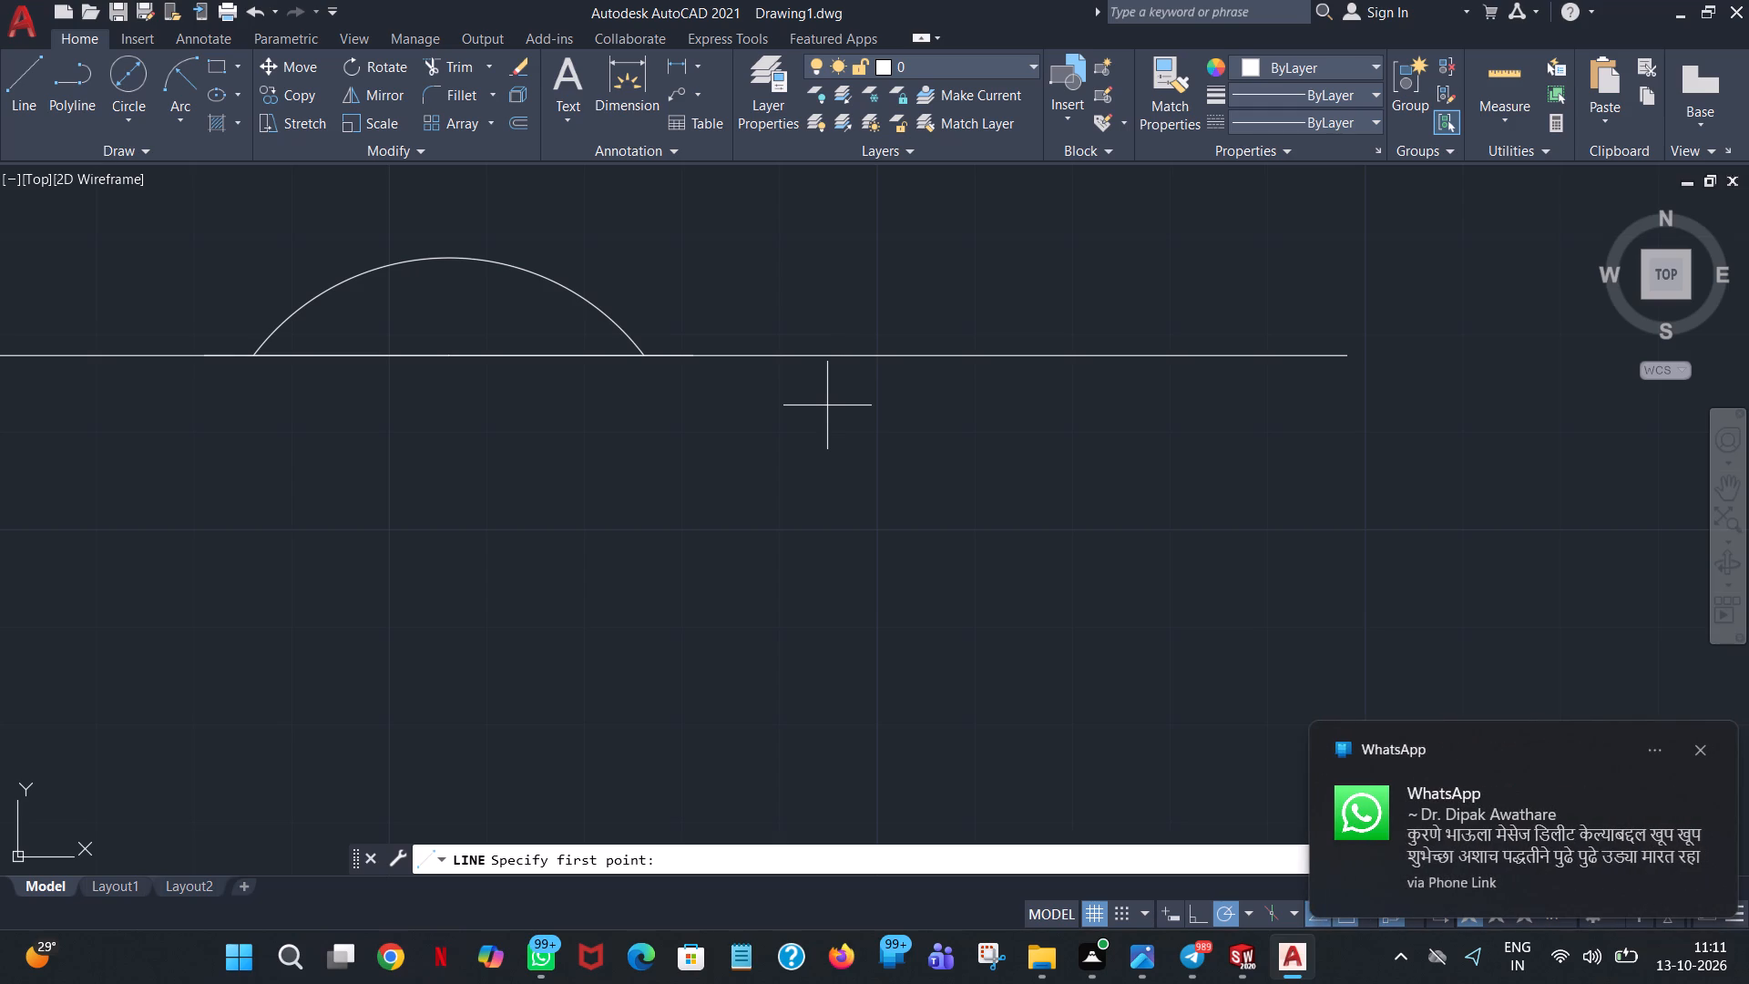
left_click(16, 80)
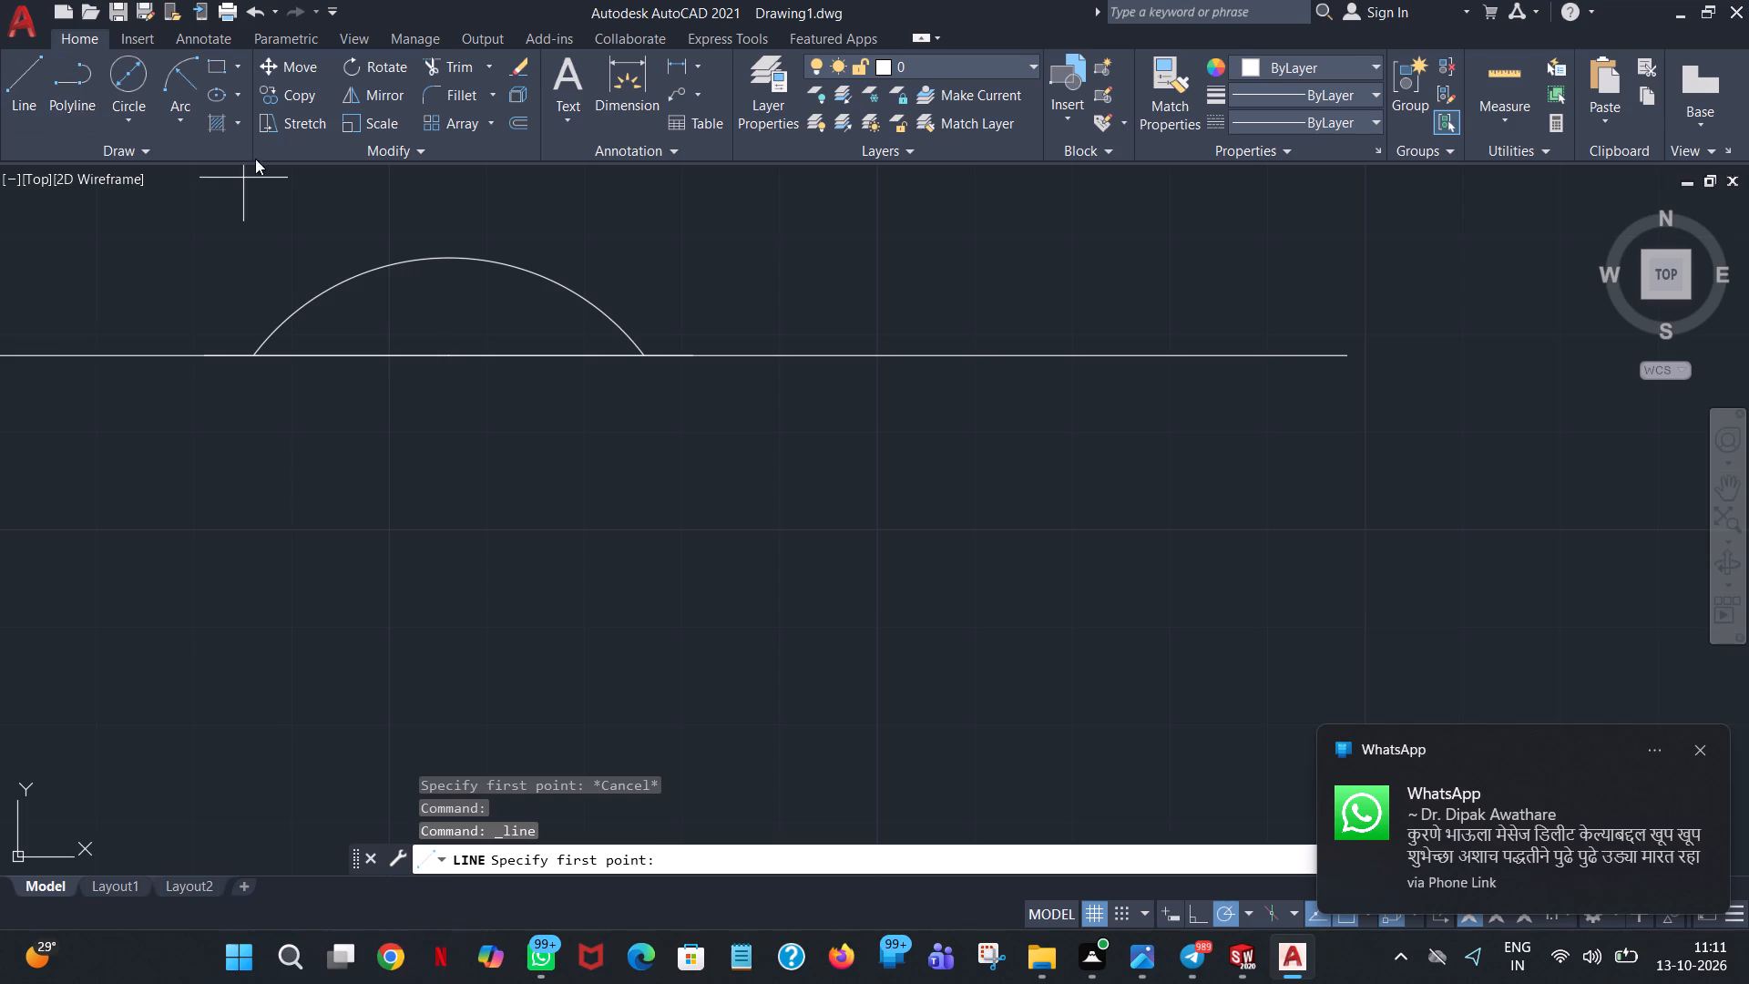
left_click(453, 357)
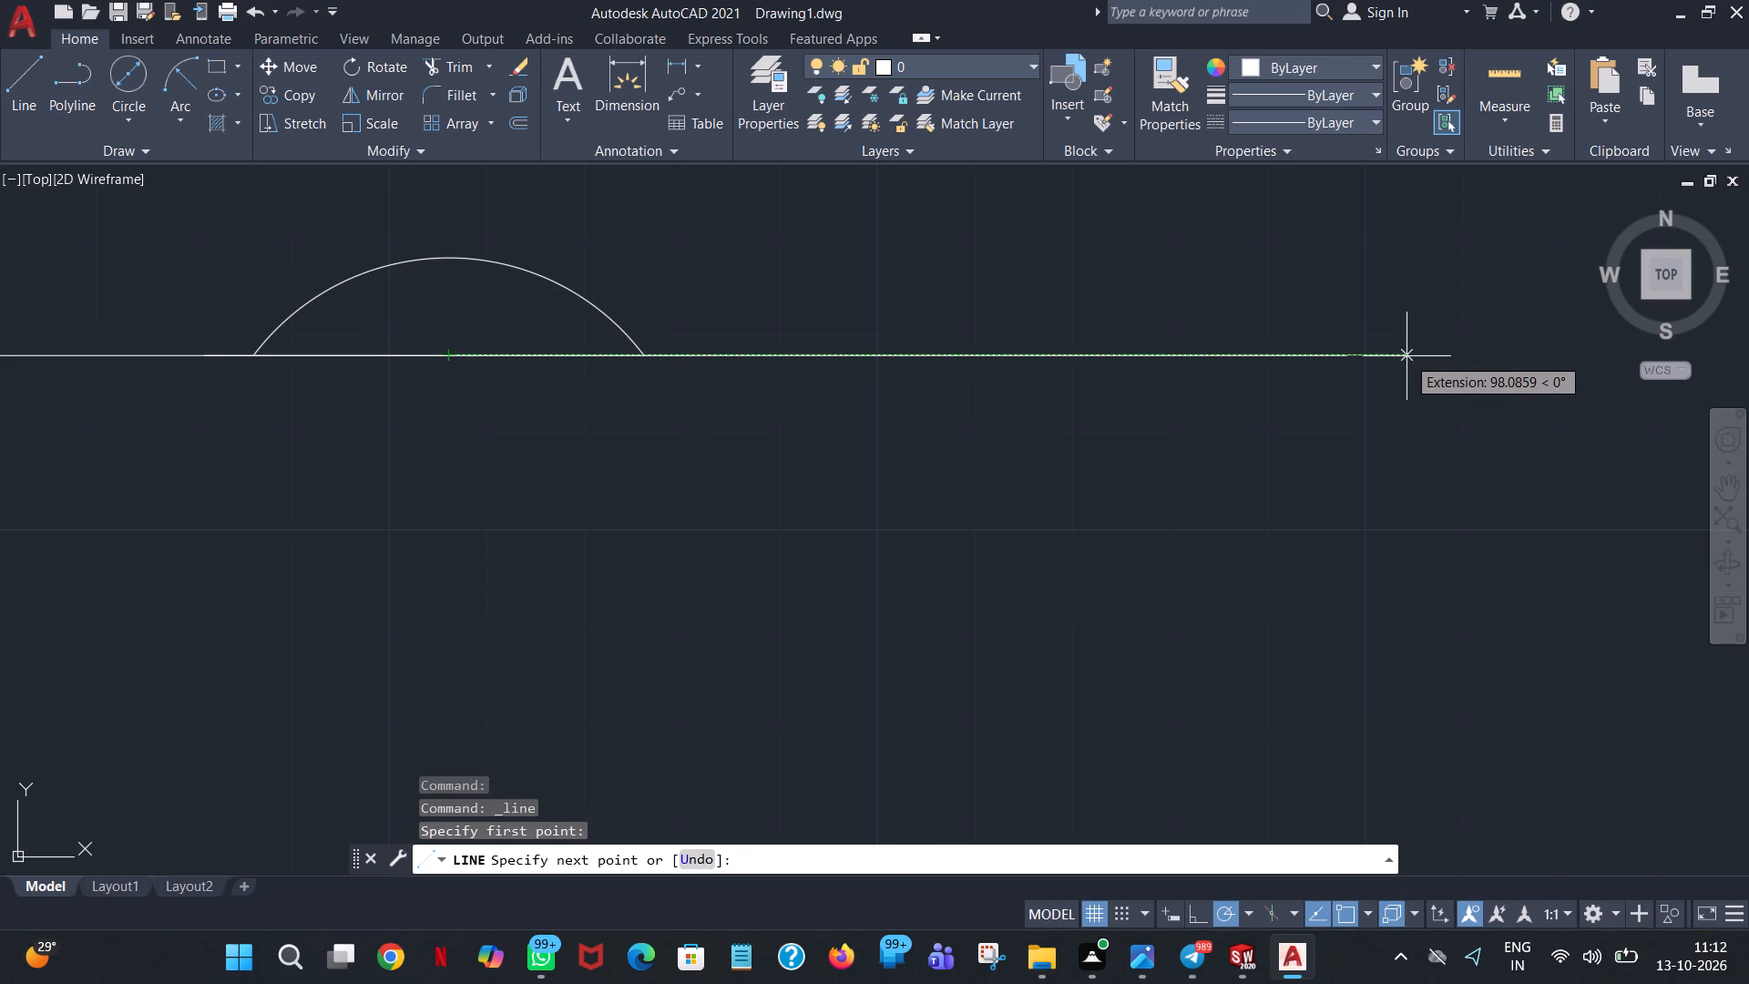
type("72")
key("Return")
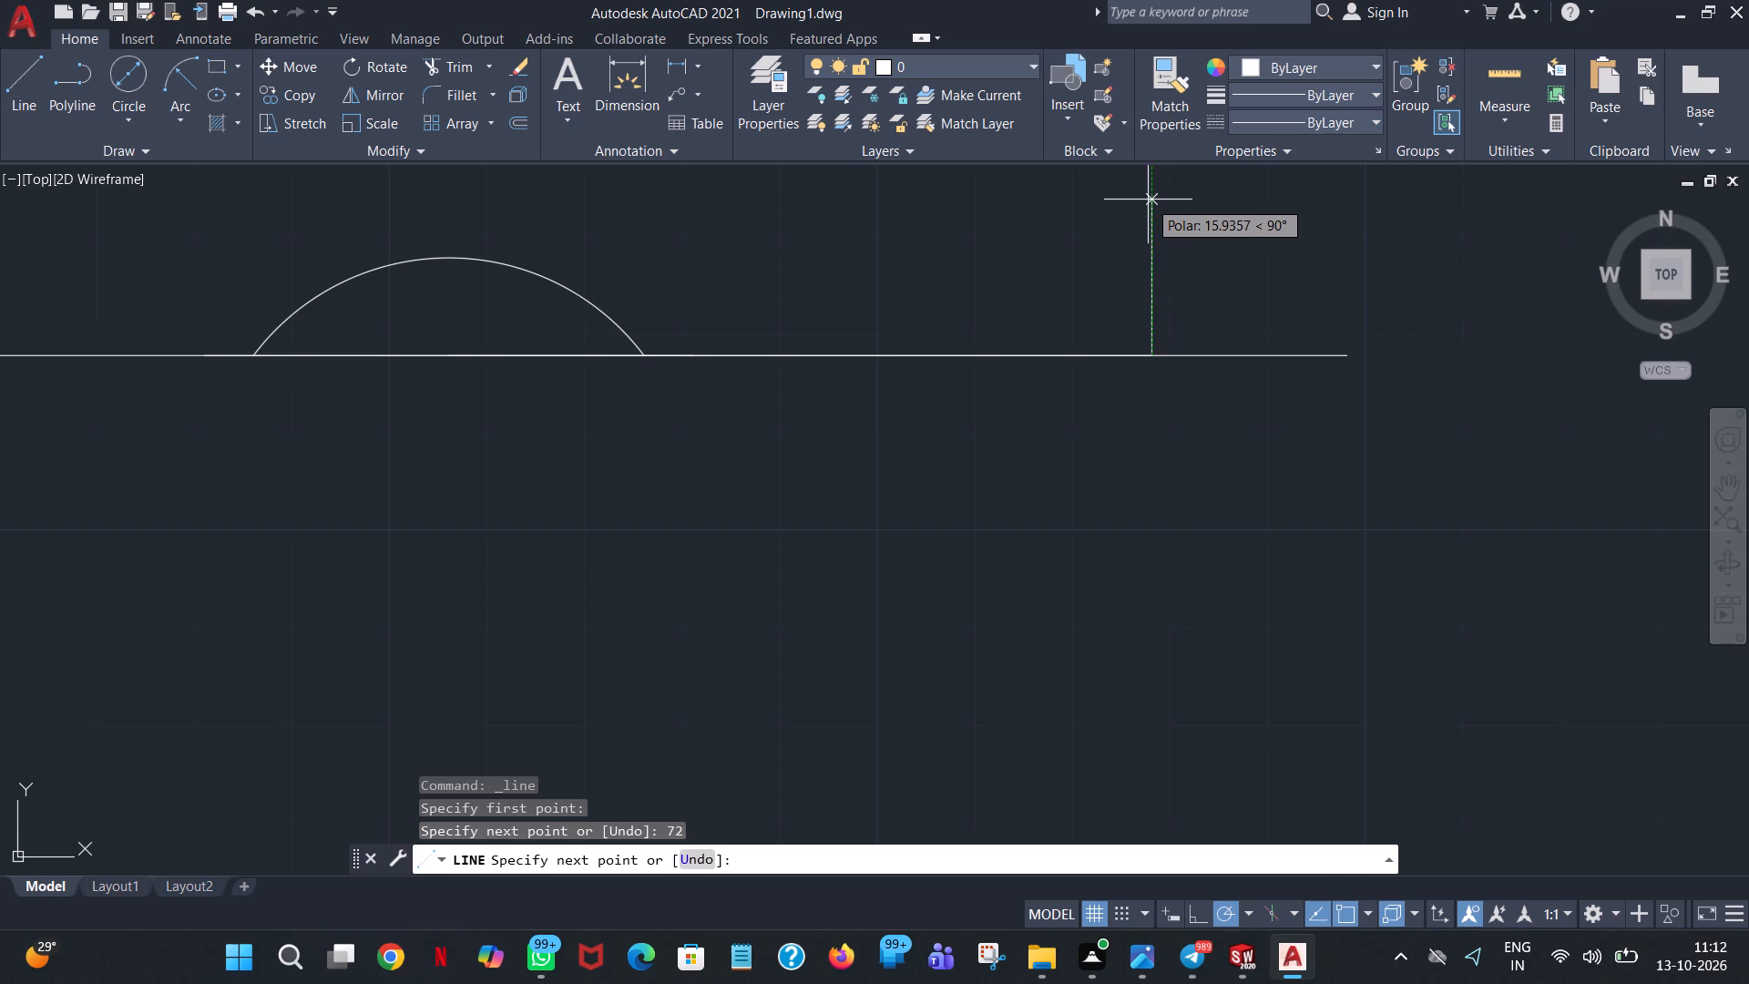
type("15")
key("Return")
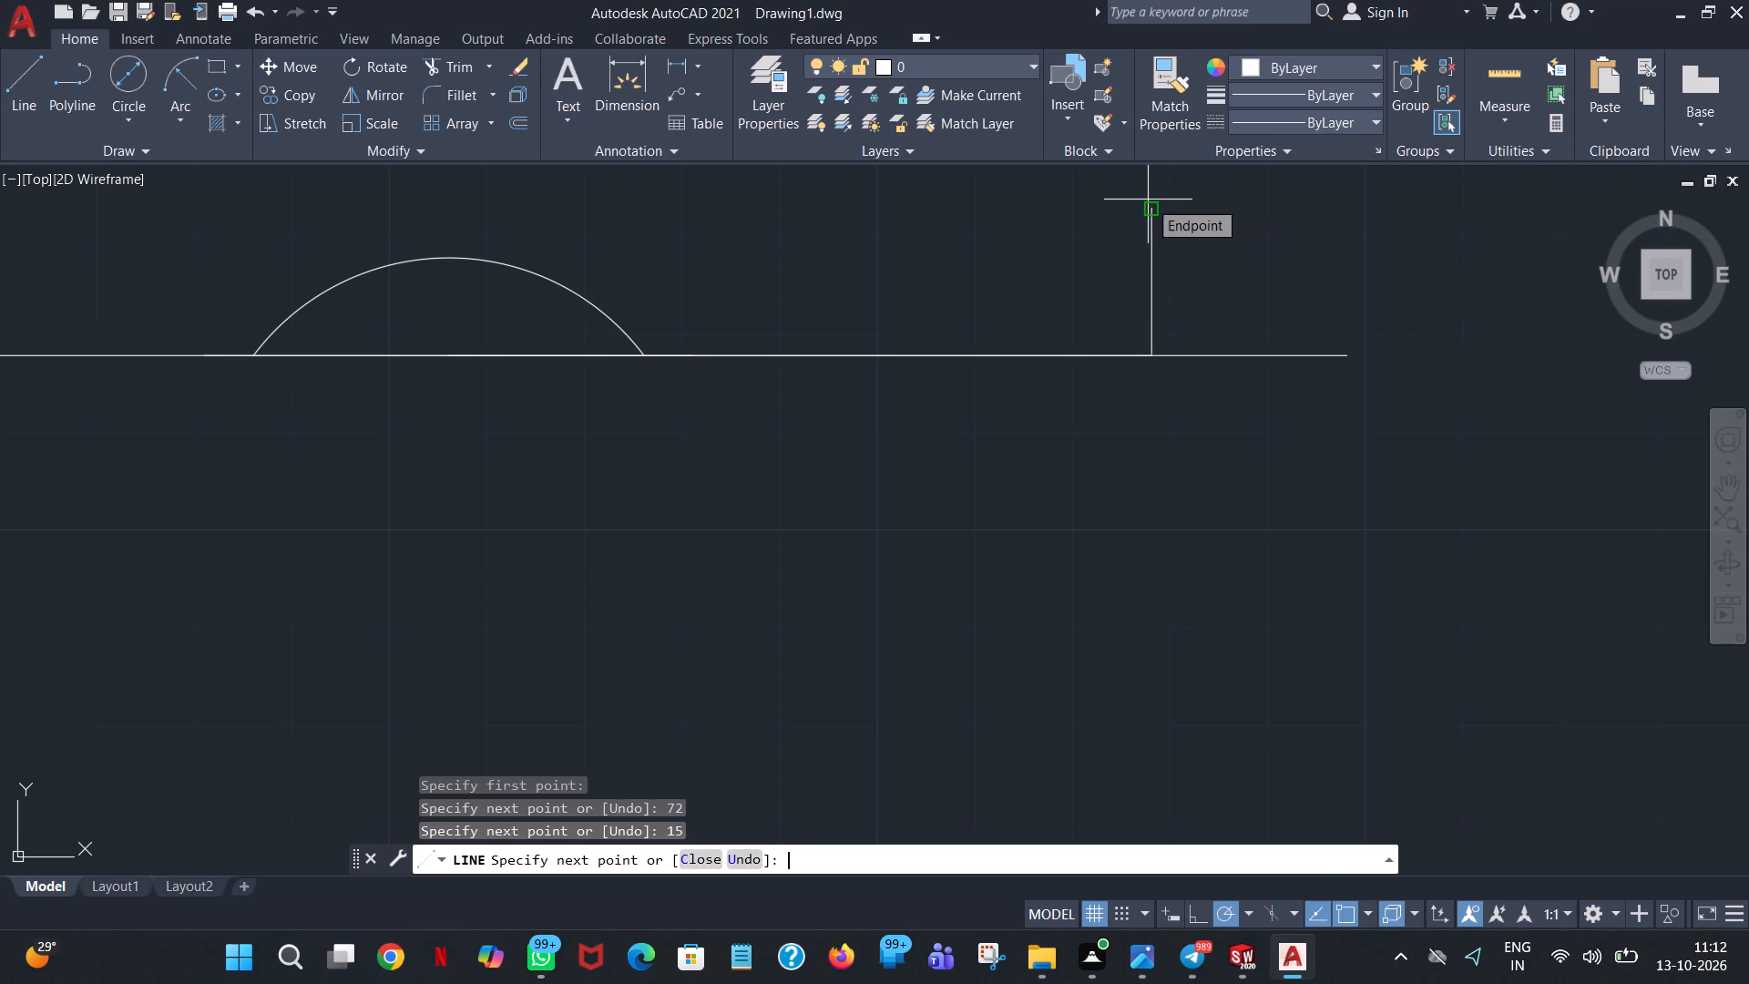
right_click(1276, 202)
left_click(1295, 213)
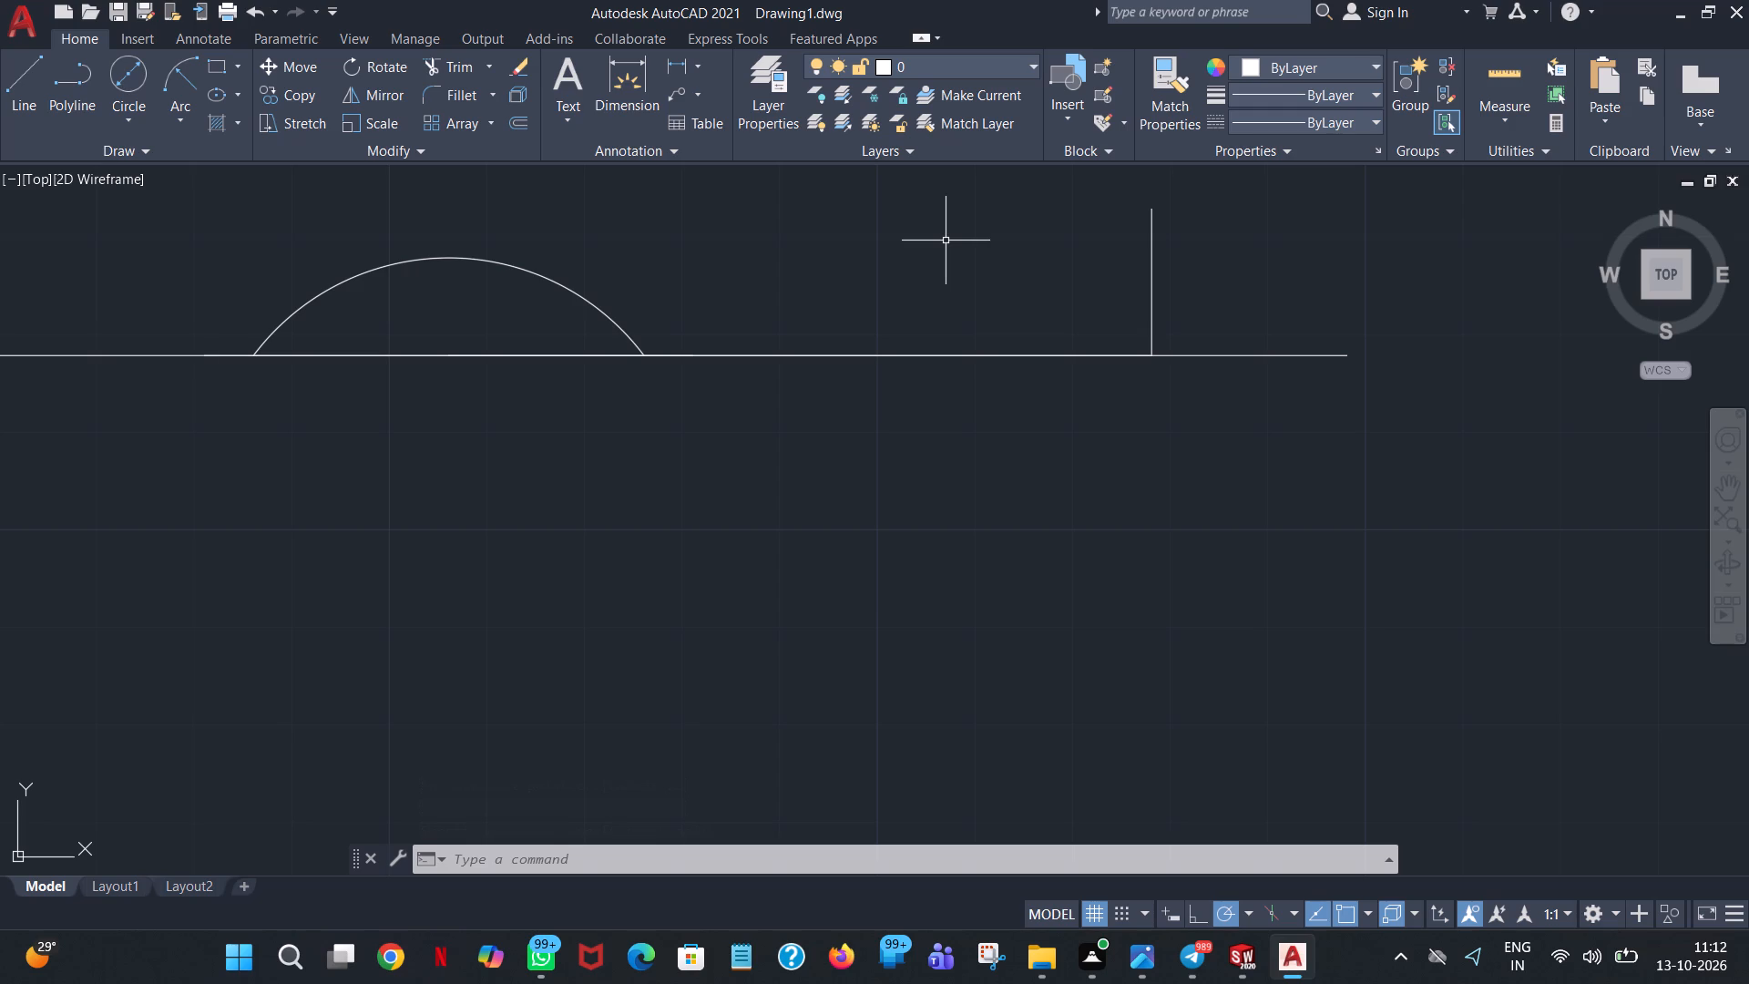
Draw a line from the middle of the base 72 to the left along it, continuing 15 vertically upward.
scroll(898, 302, "up", 2)
scroll(898, 302, "down", 3)
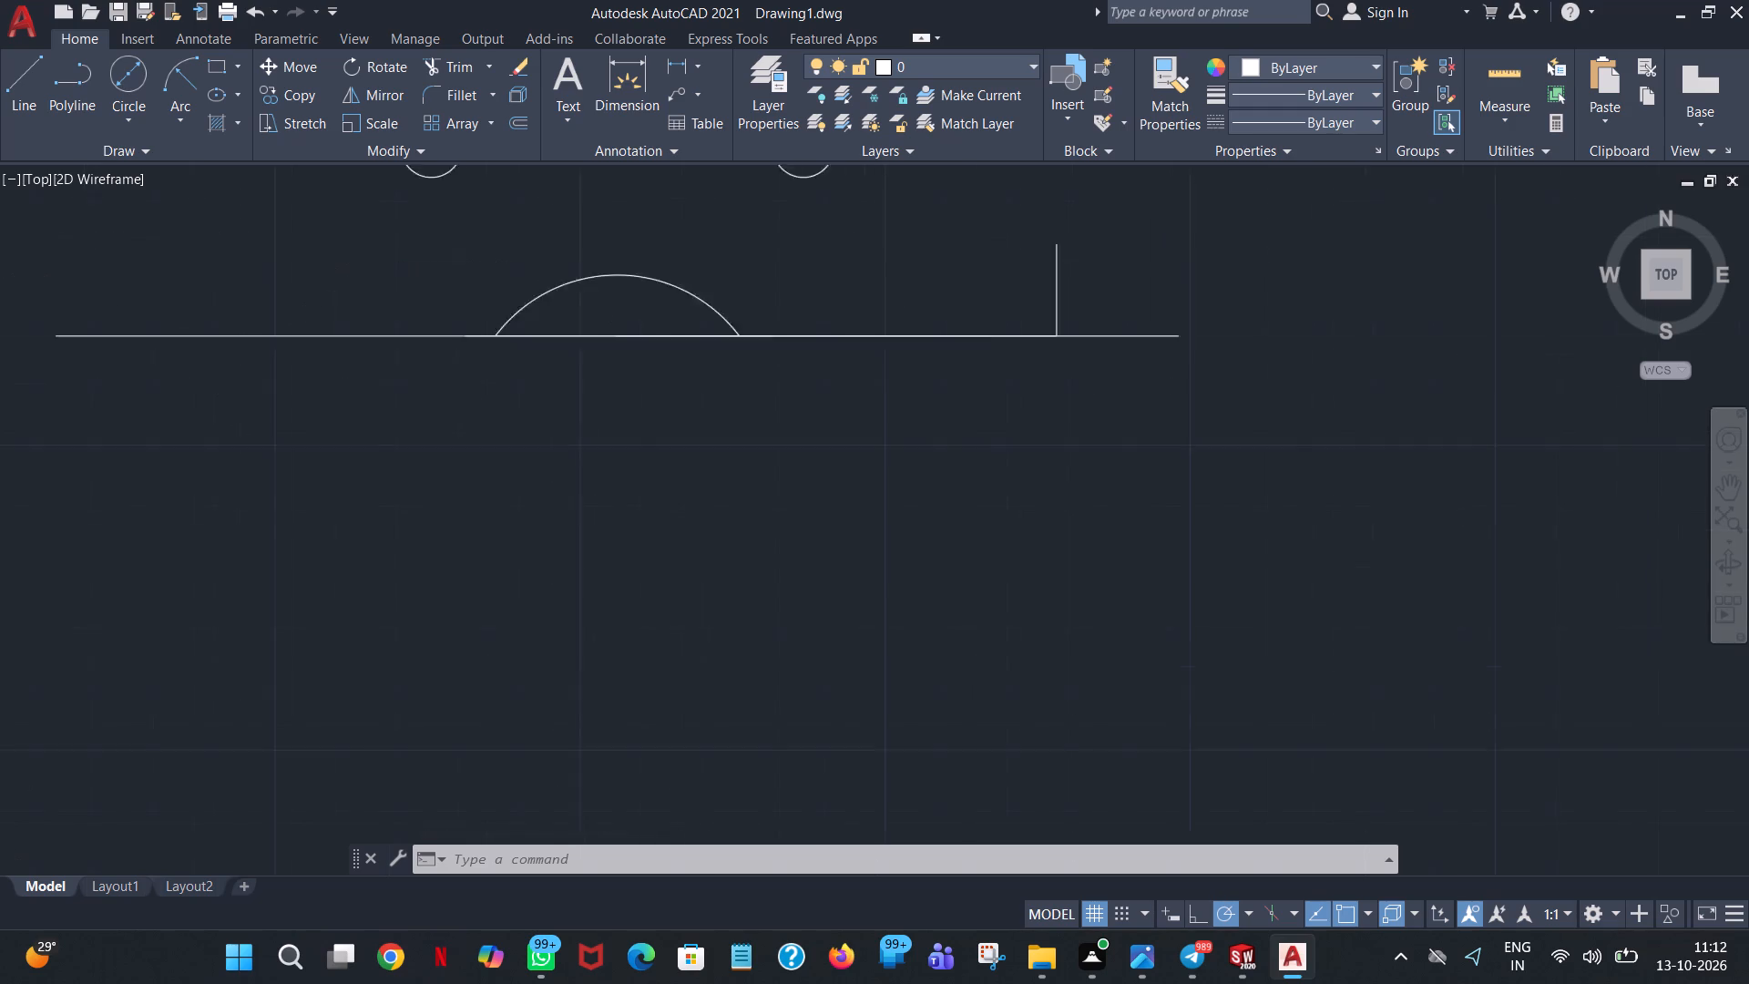
scroll(898, 302, "down", 2)
scroll(940, 263, "up", 1)
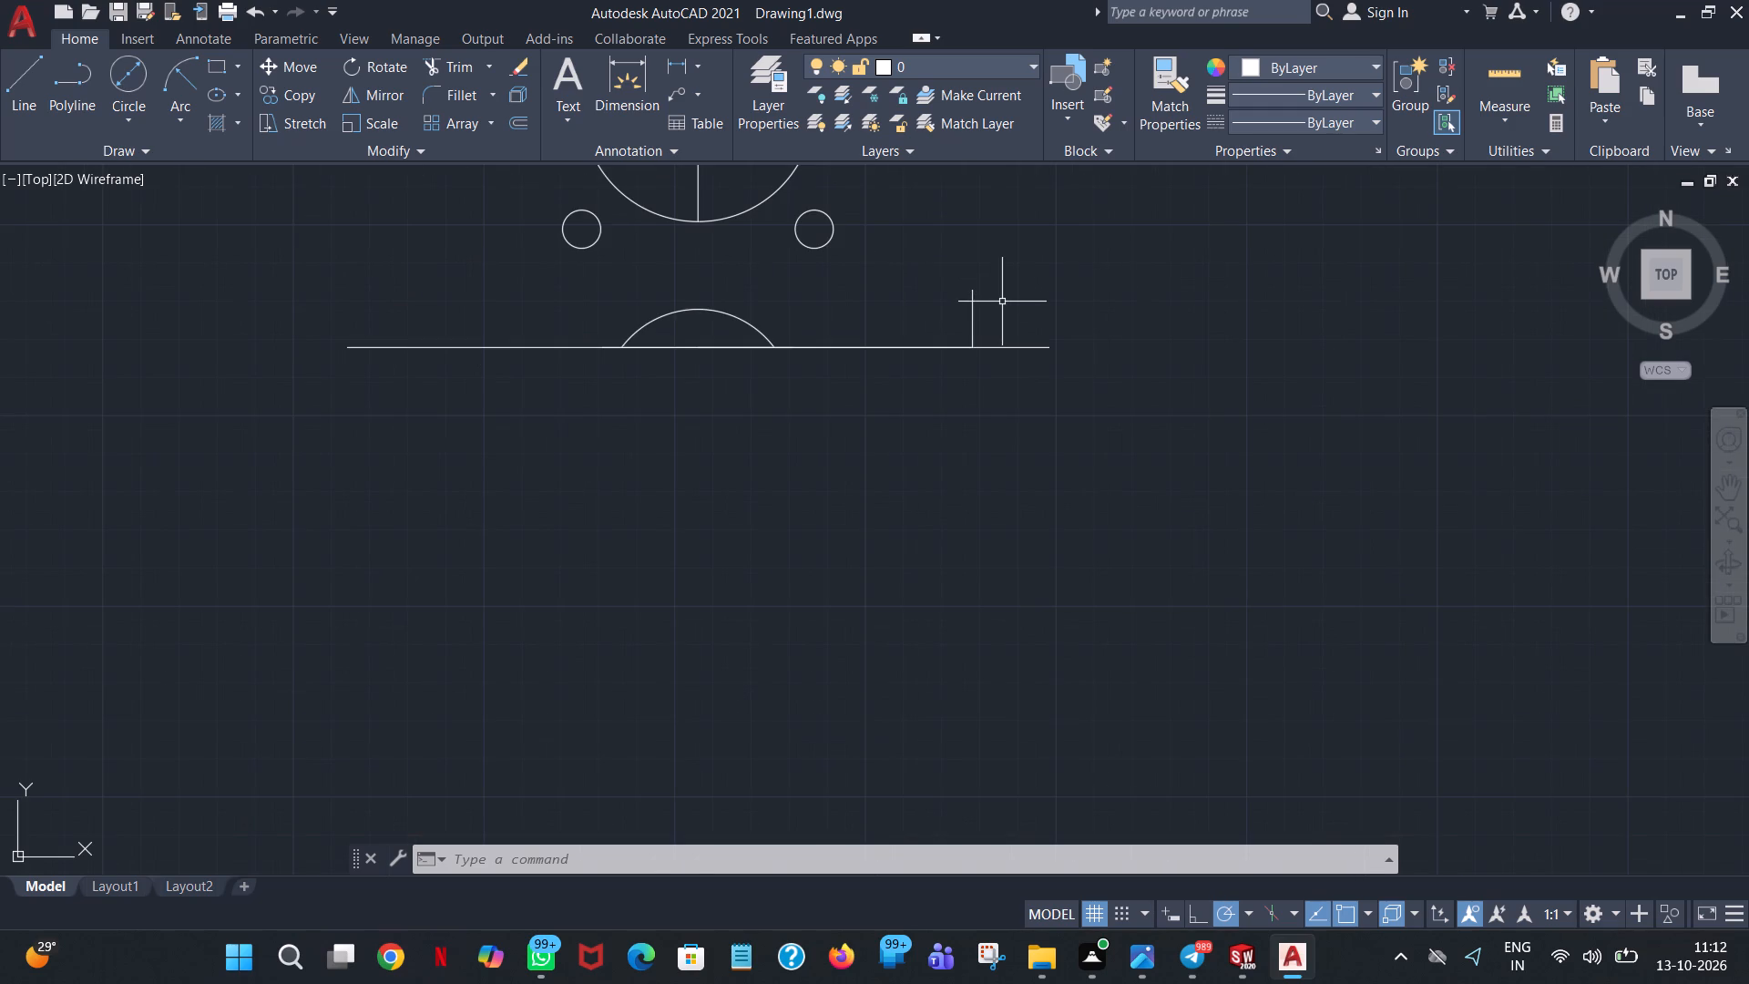
left_click(10, 80)
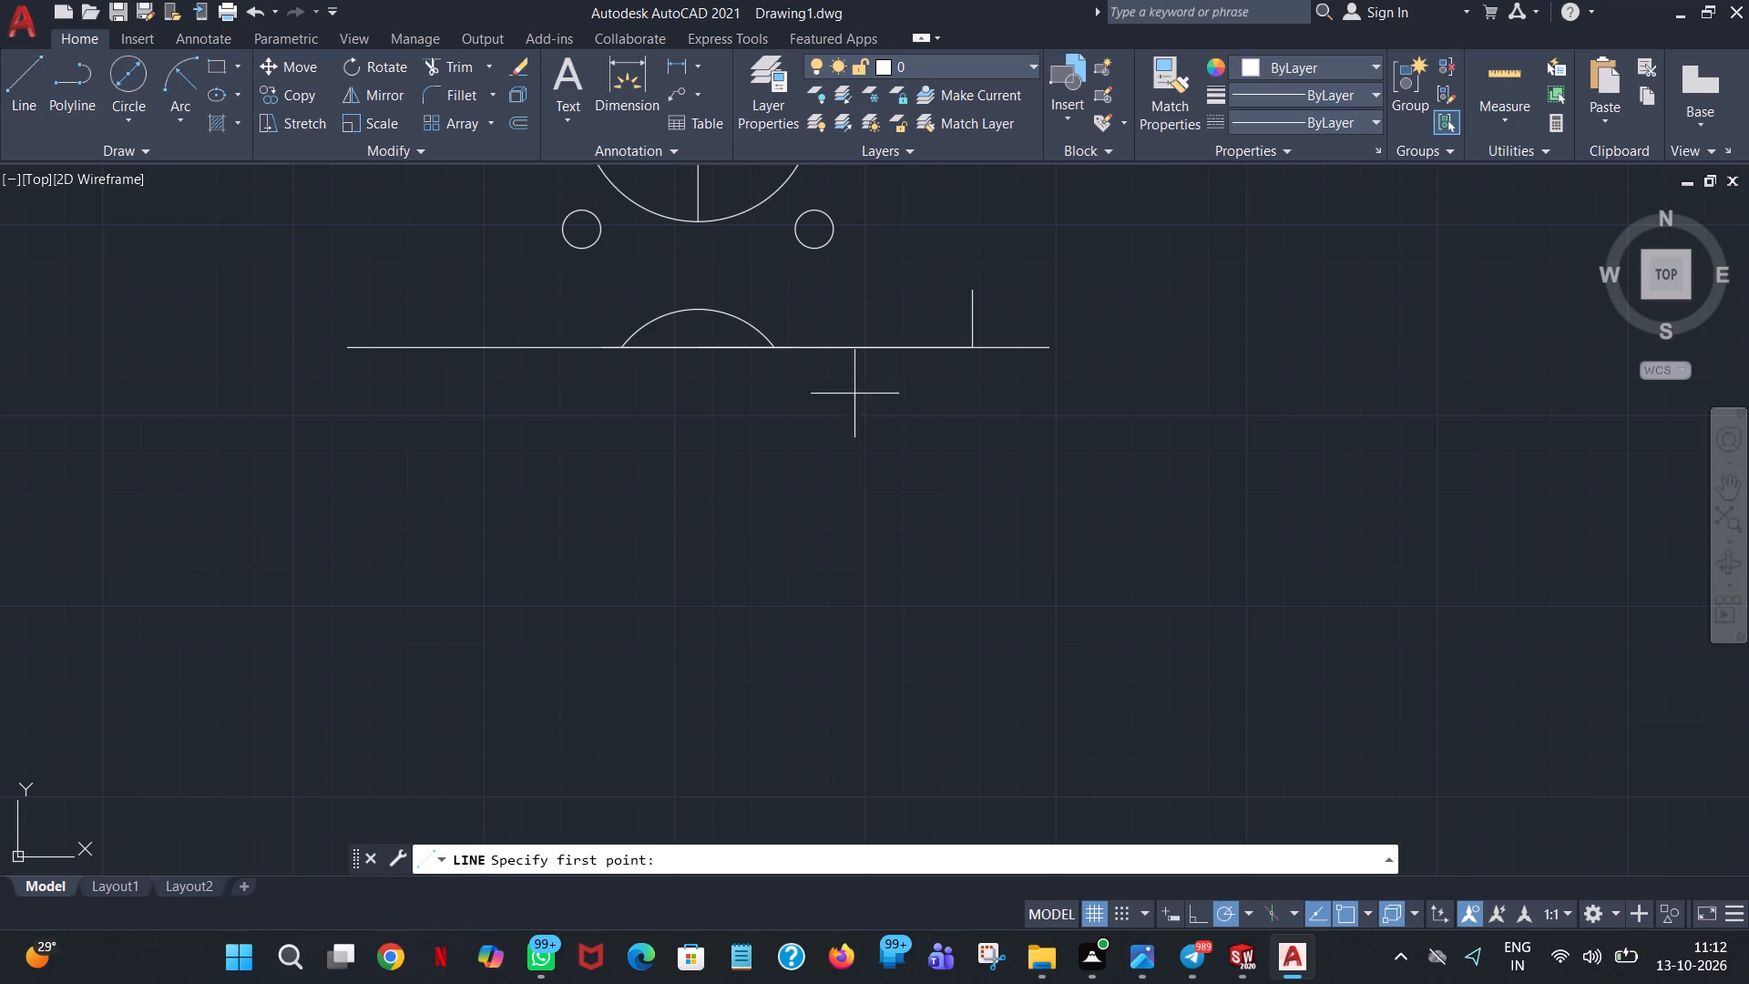
left_click(695, 348)
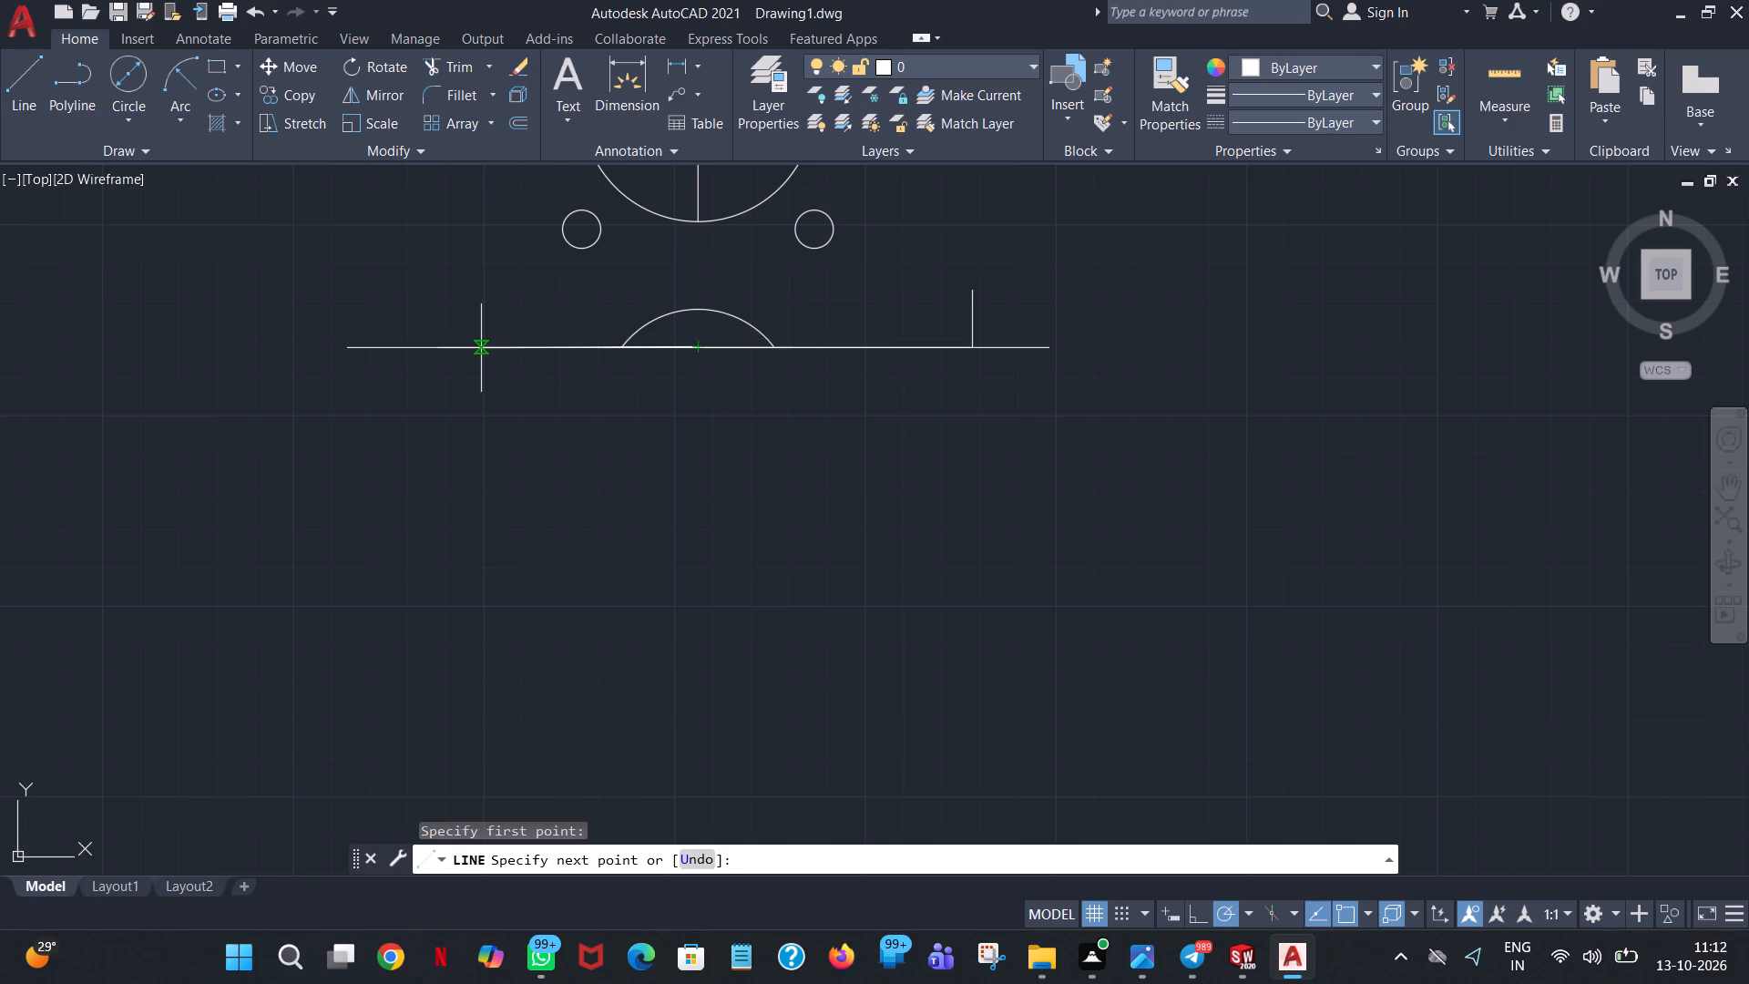
type("75")
key("BackSpace")
key("2")
key("Return")
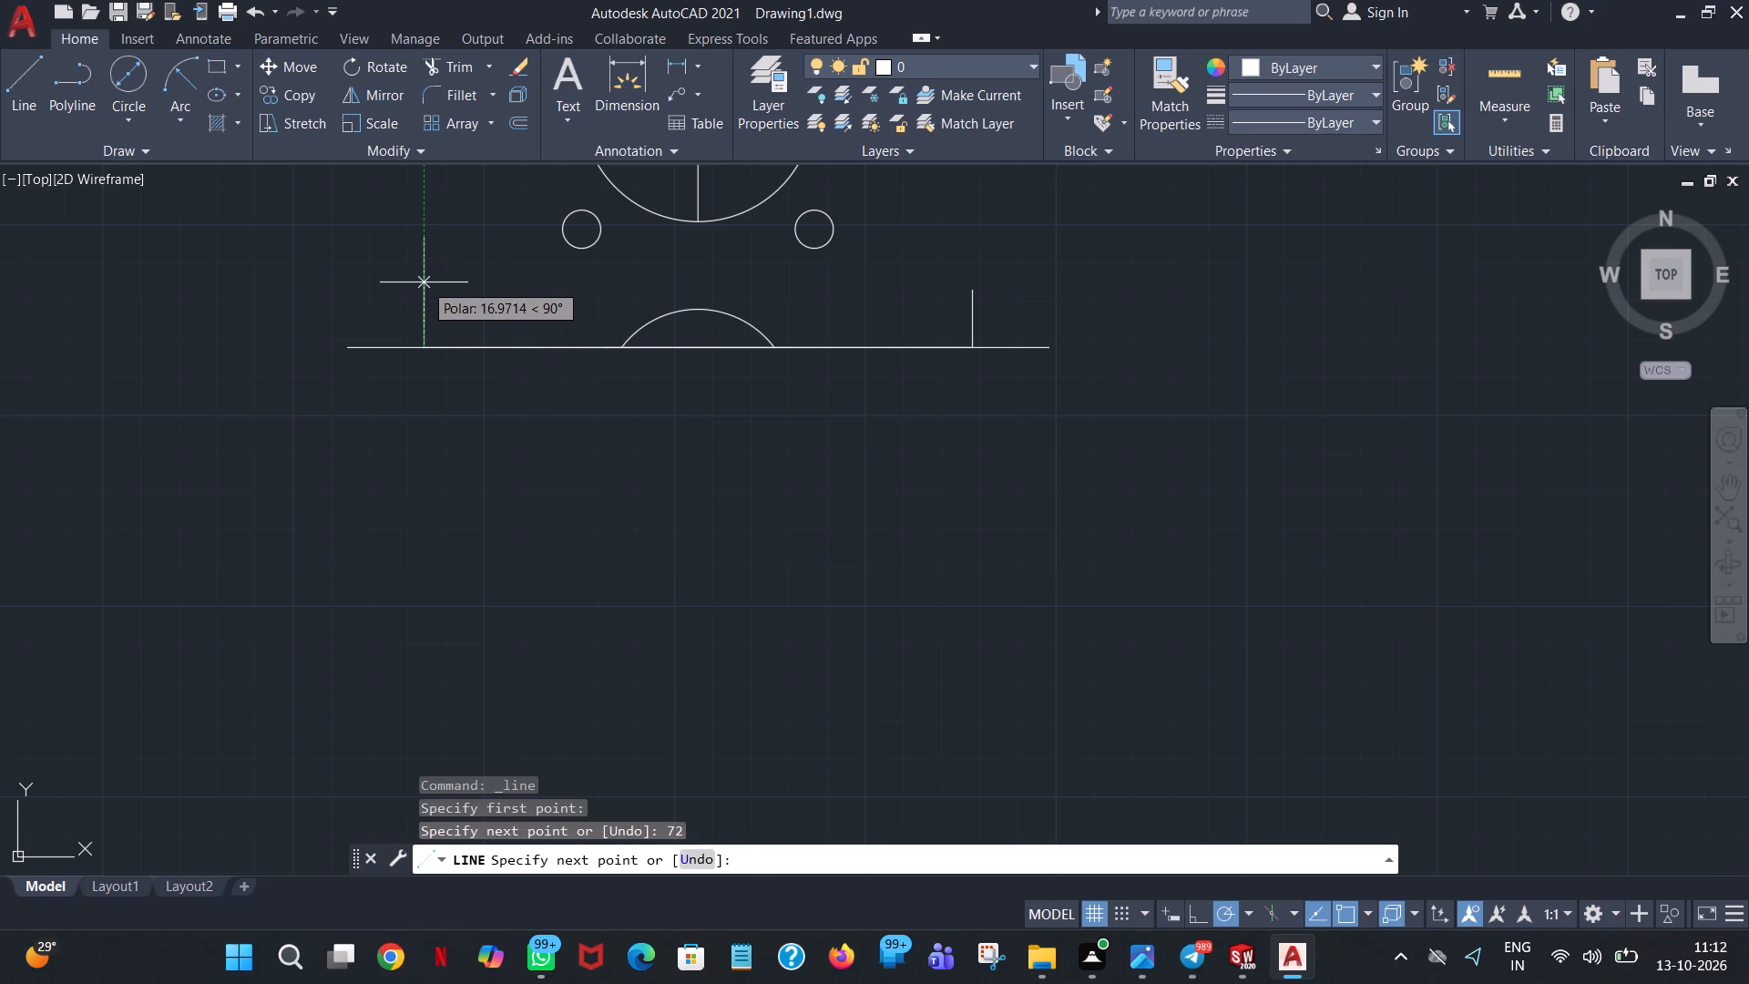
type("15")
key("Return")
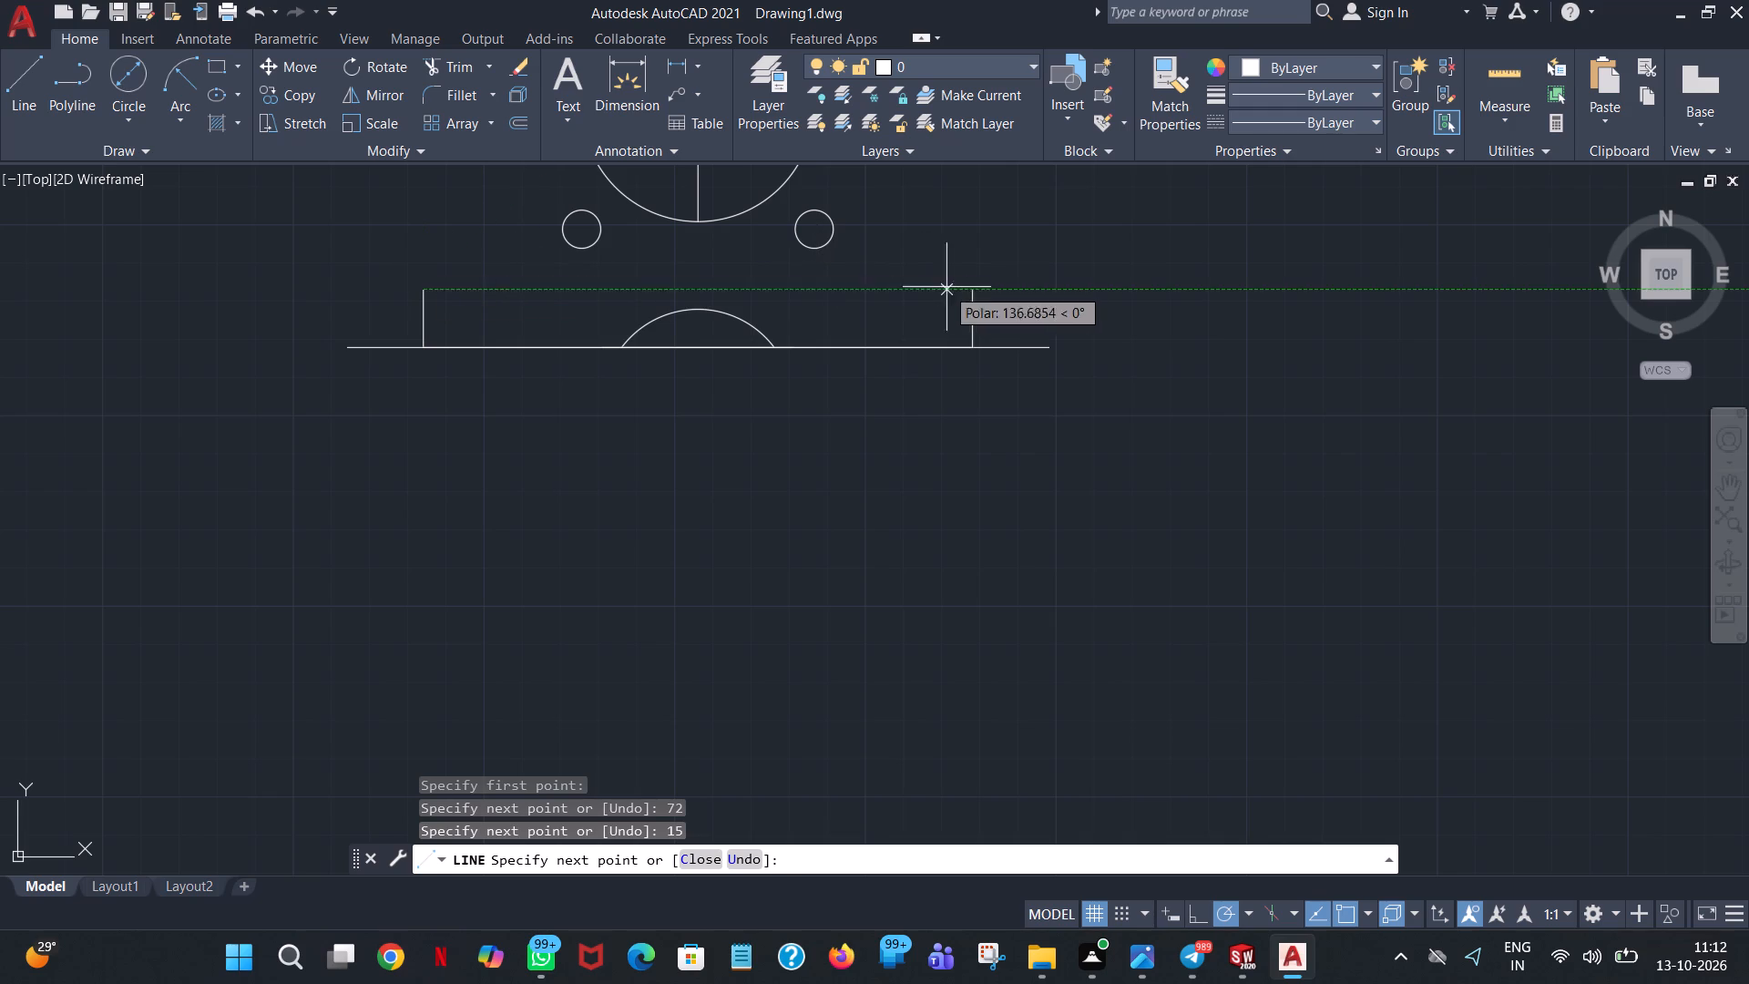
right_click(331, 265)
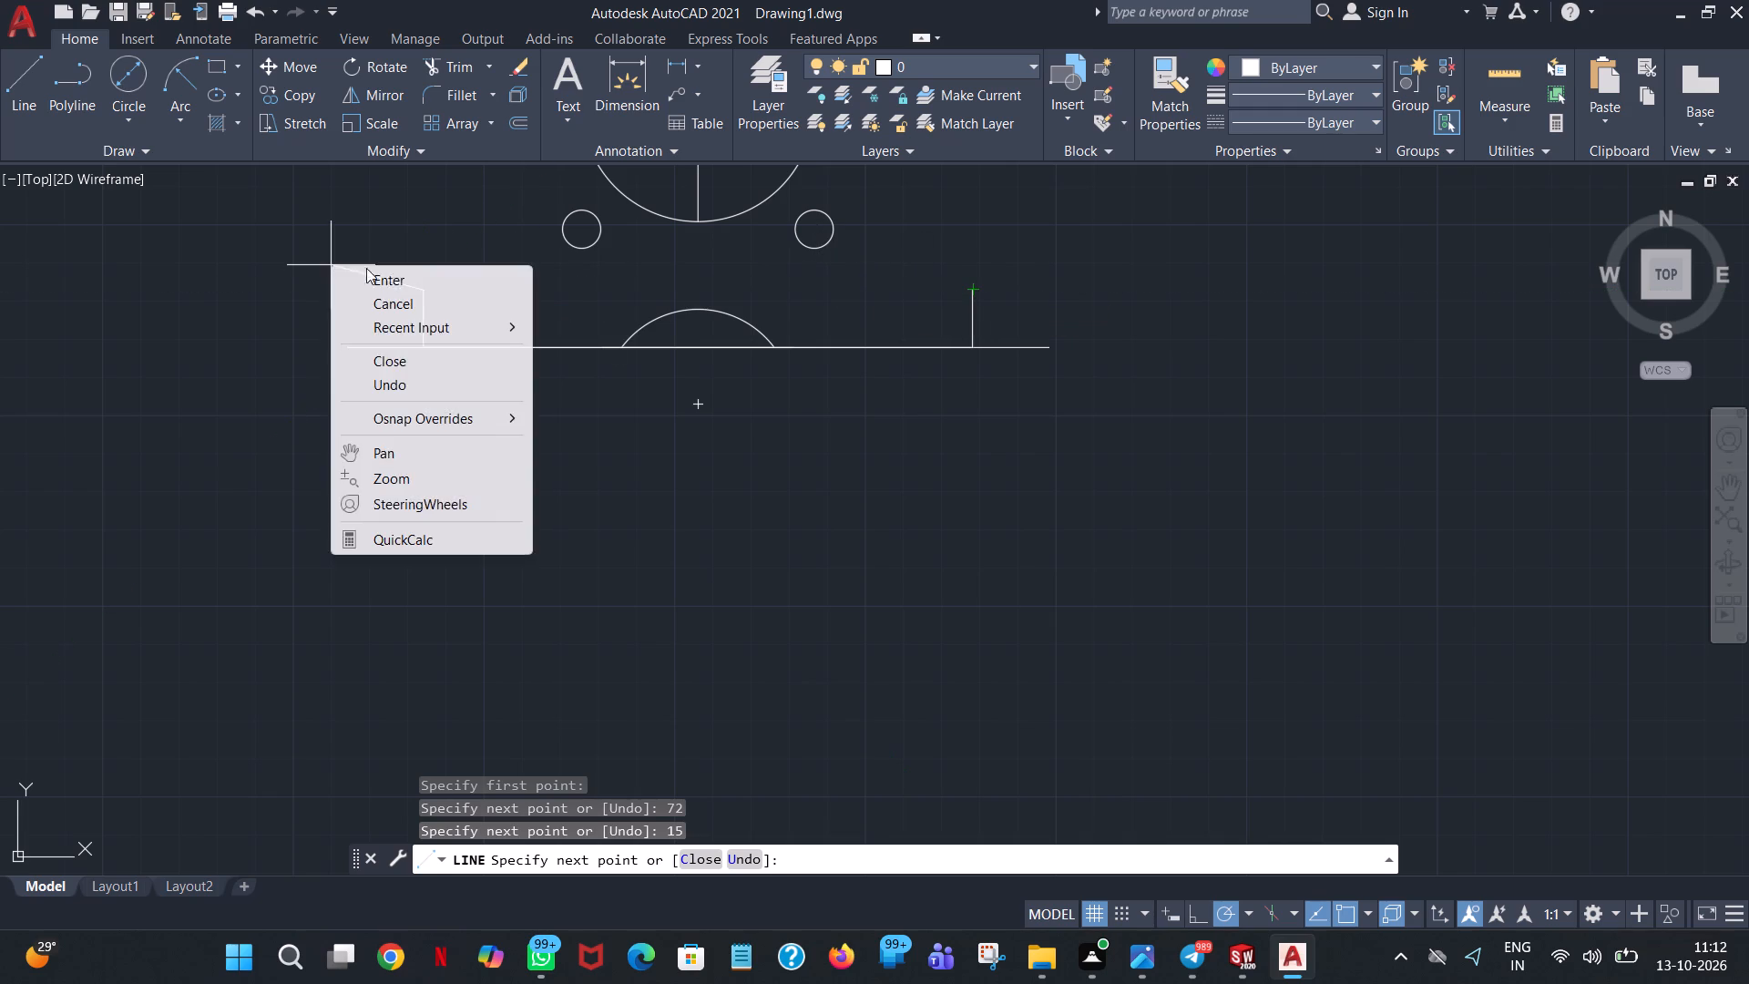
left_click(389, 273)
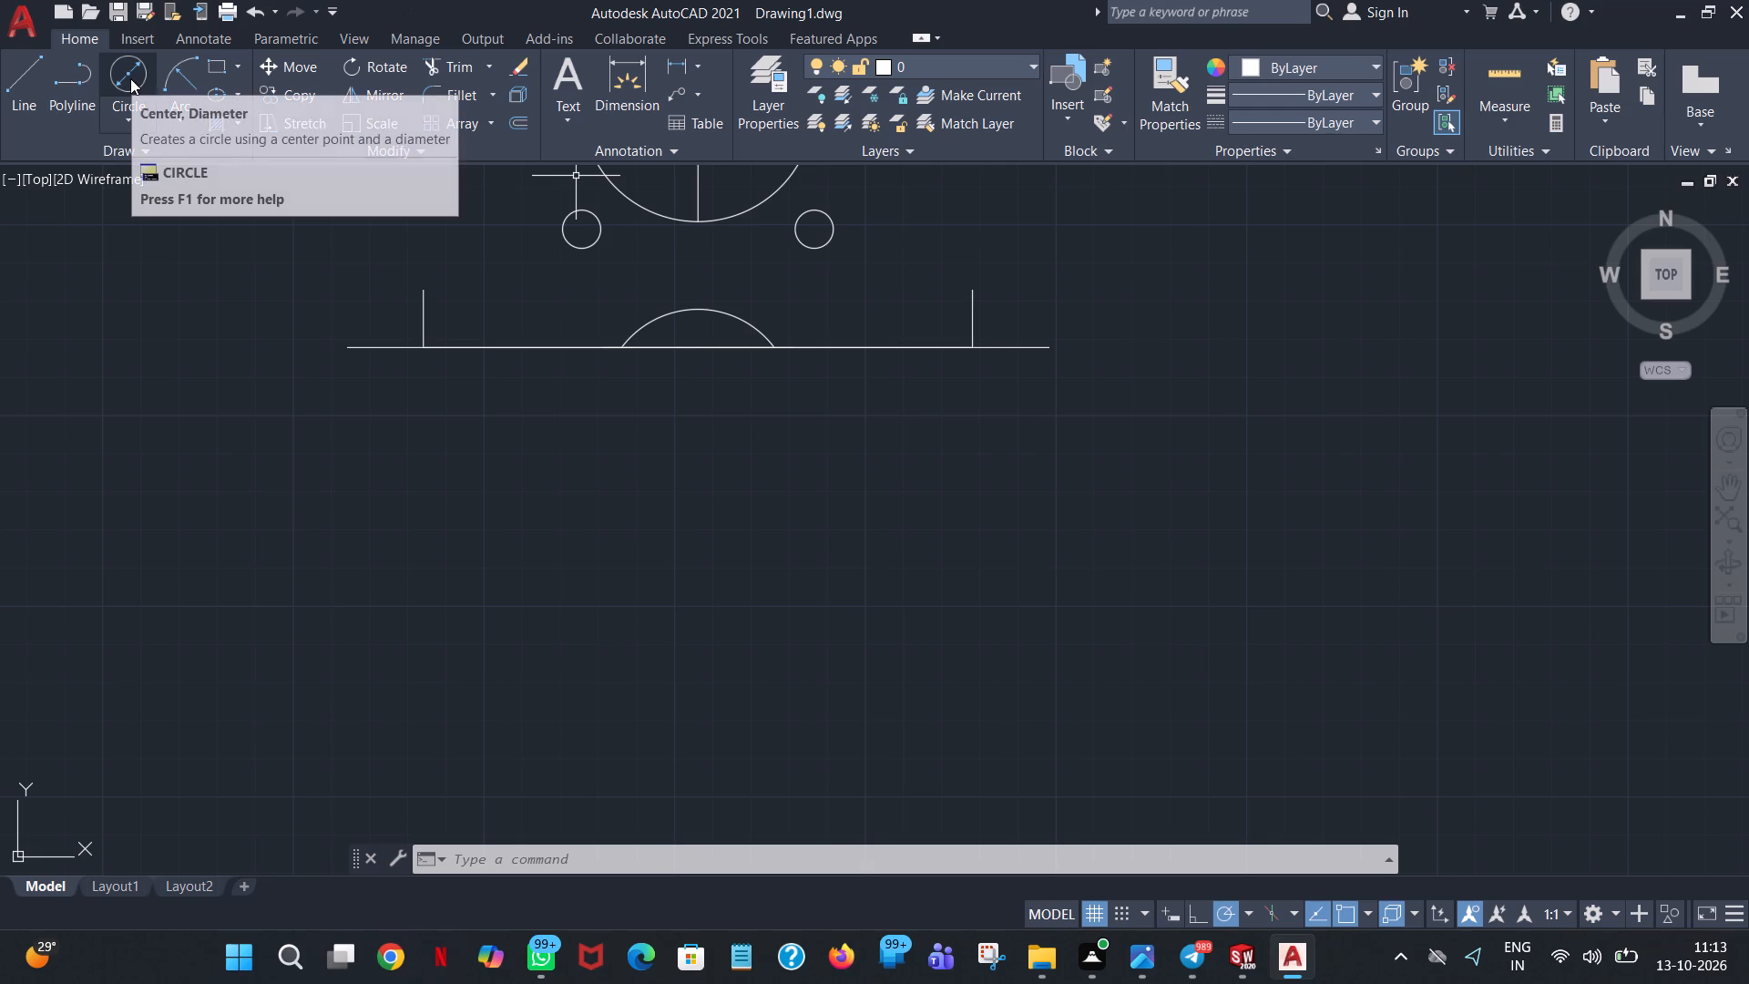
Try to draw a diameter 10 circle centred on the upper end of the right-hand 15 long vertical line.
left_click(123, 131)
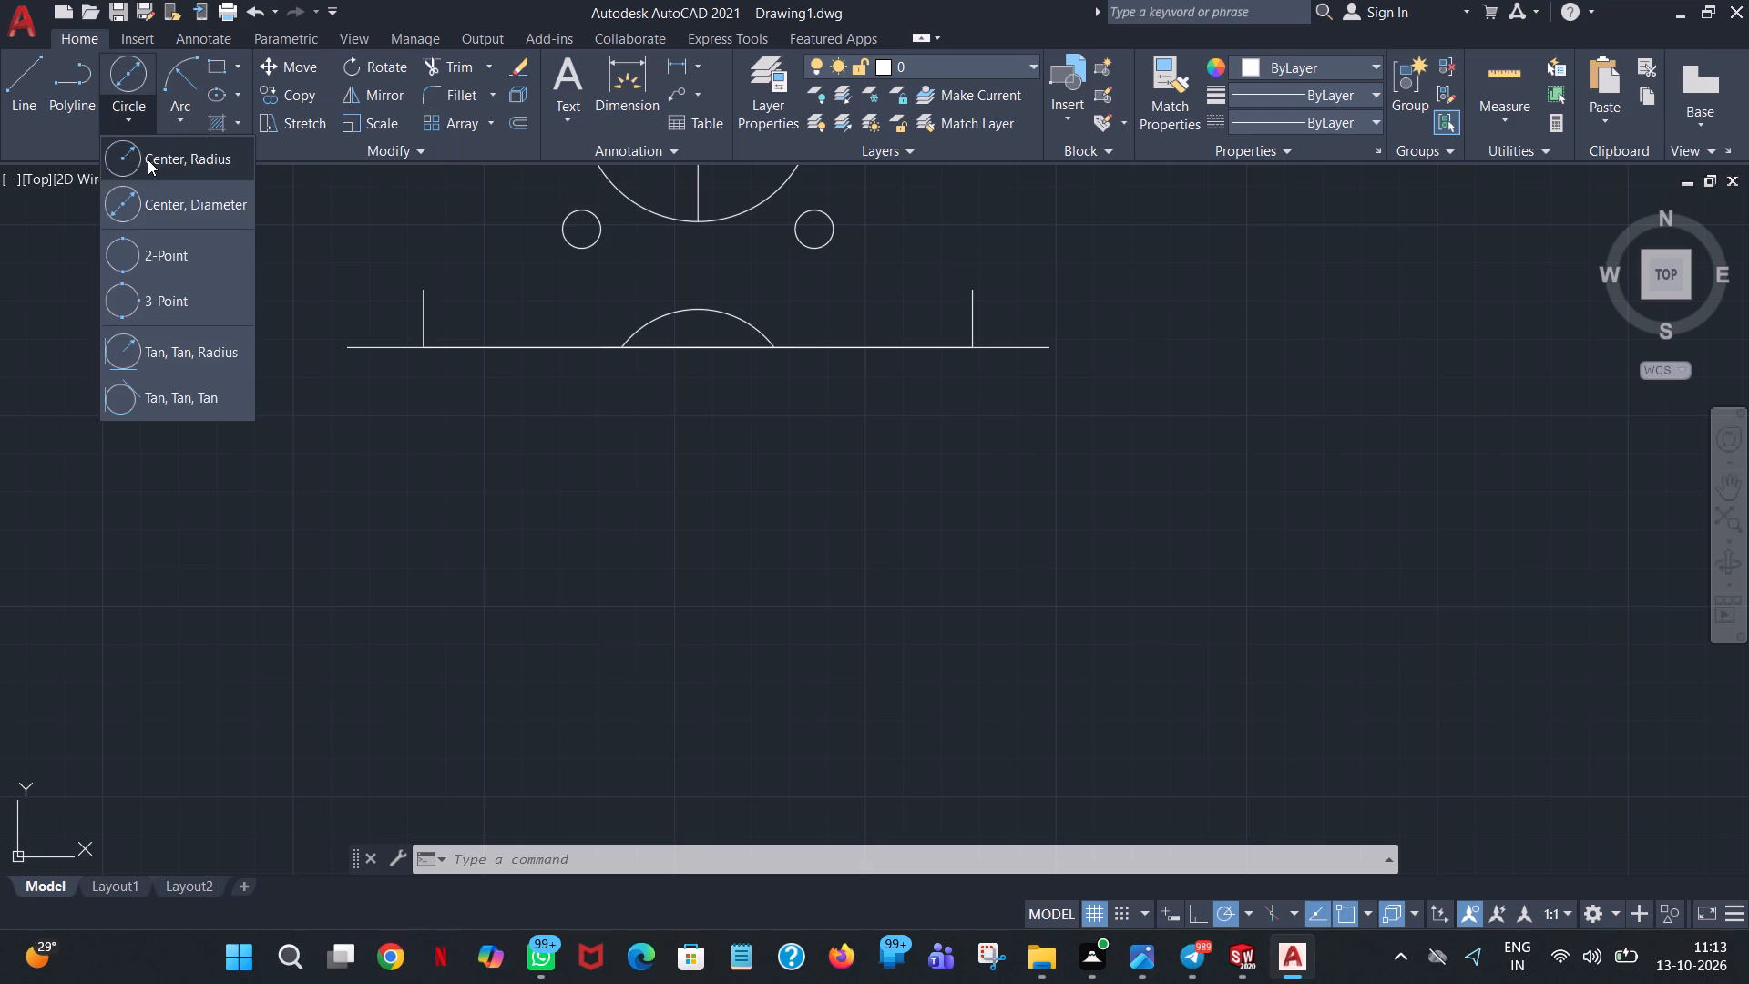
left_click(153, 193)
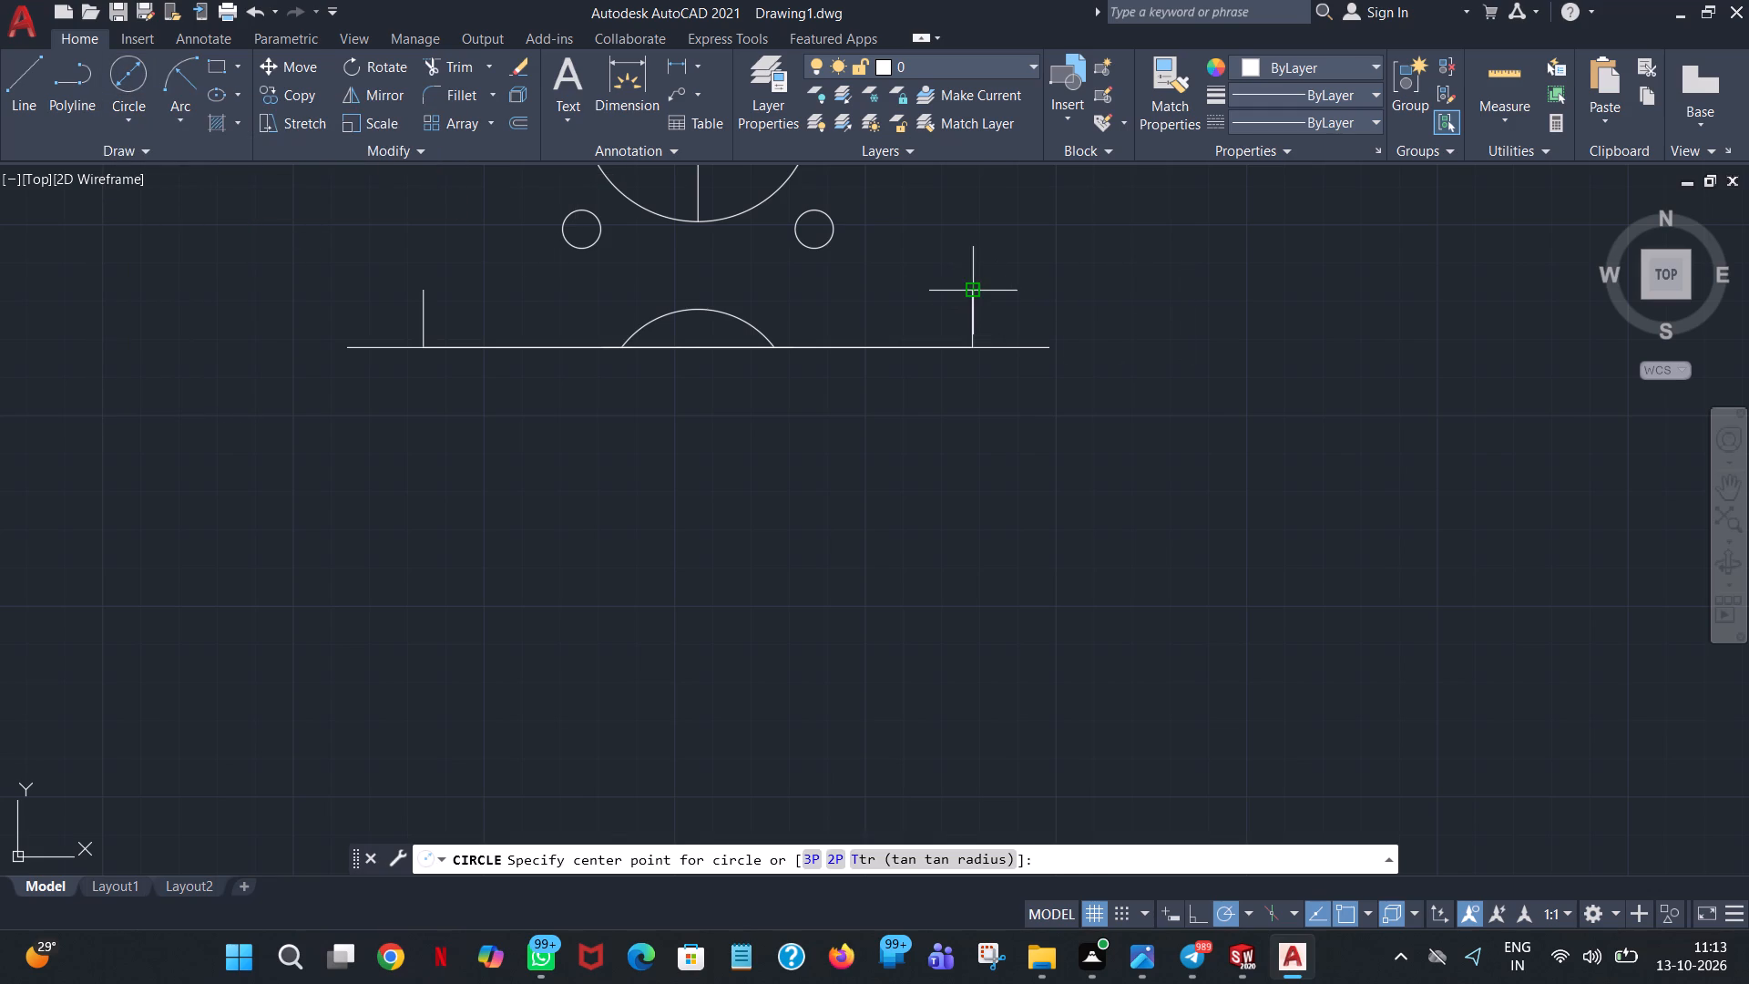
left_click(979, 294)
left_click(1024, 282)
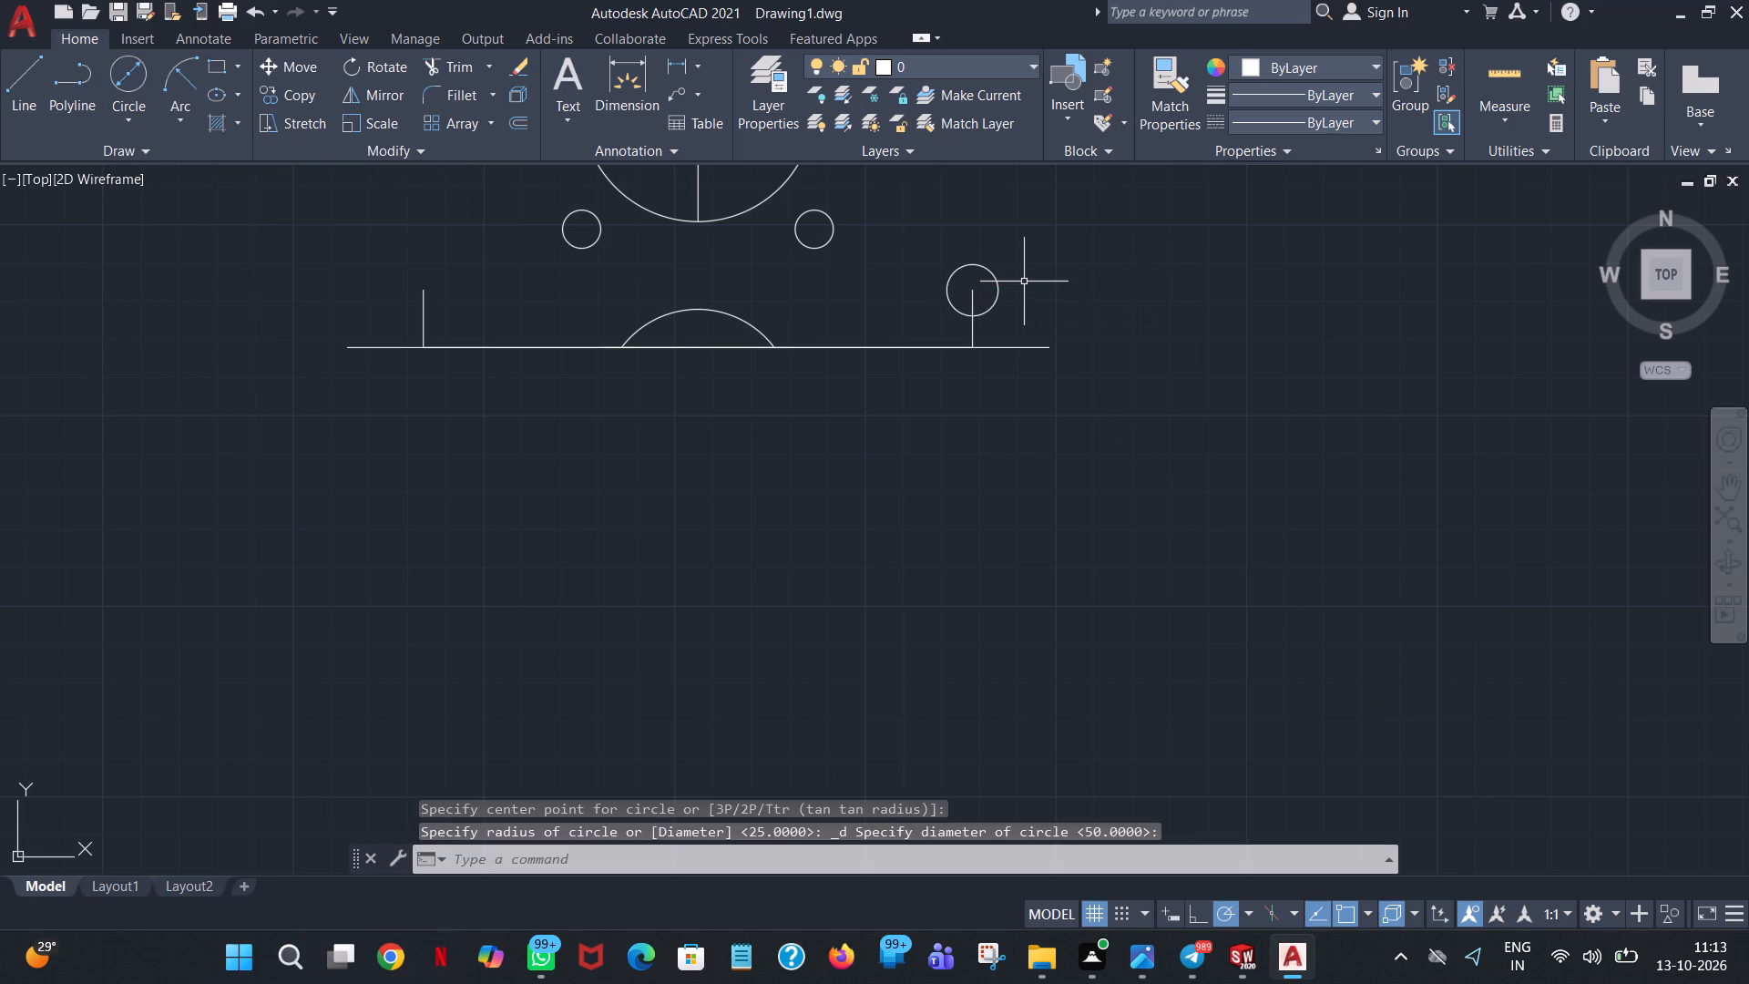
type("10")
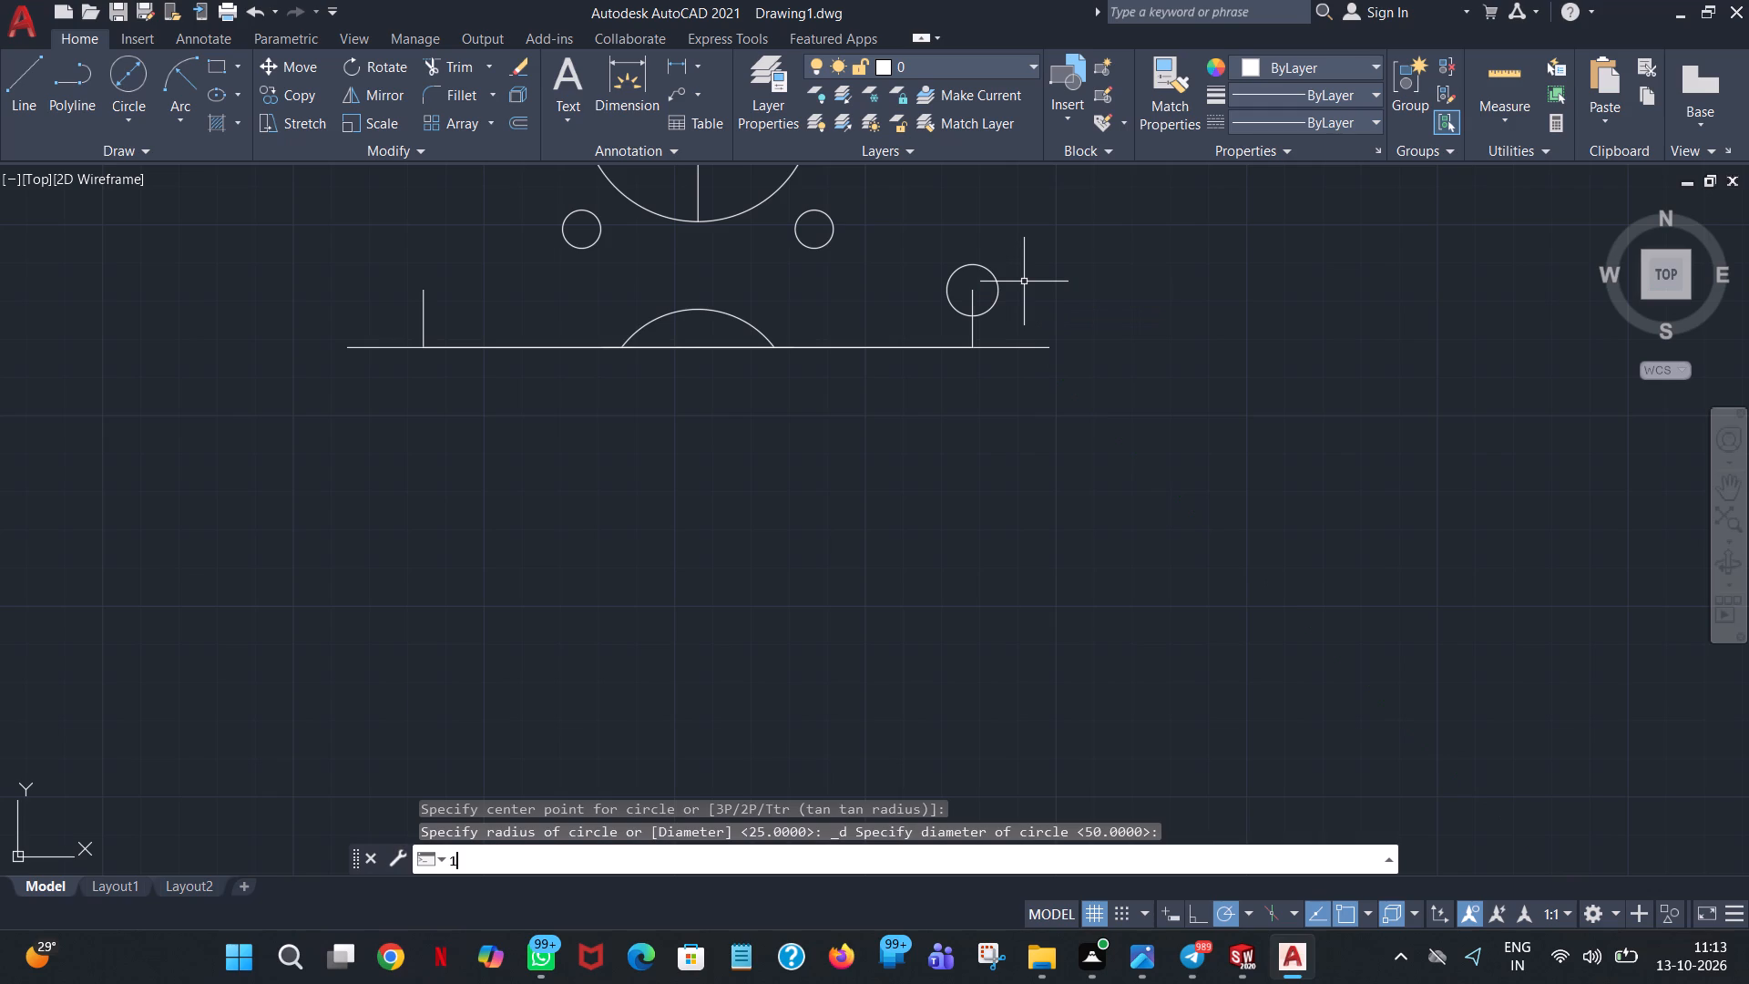
key("Return")
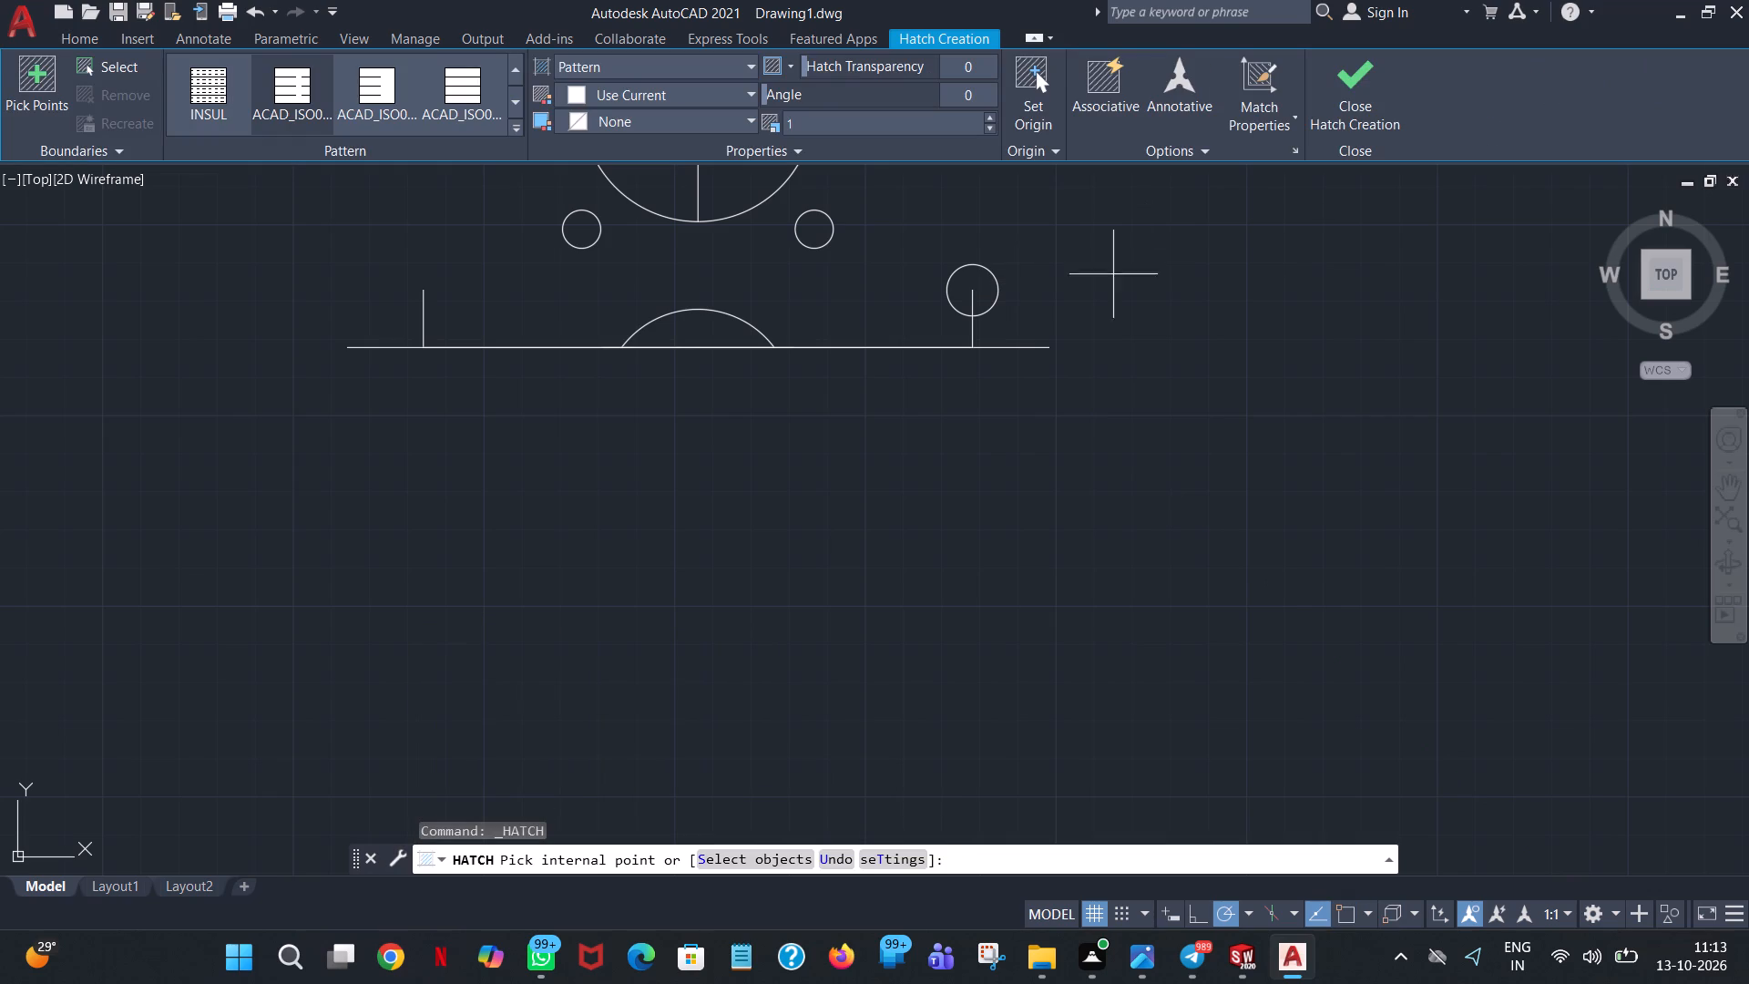
left_click(1361, 100)
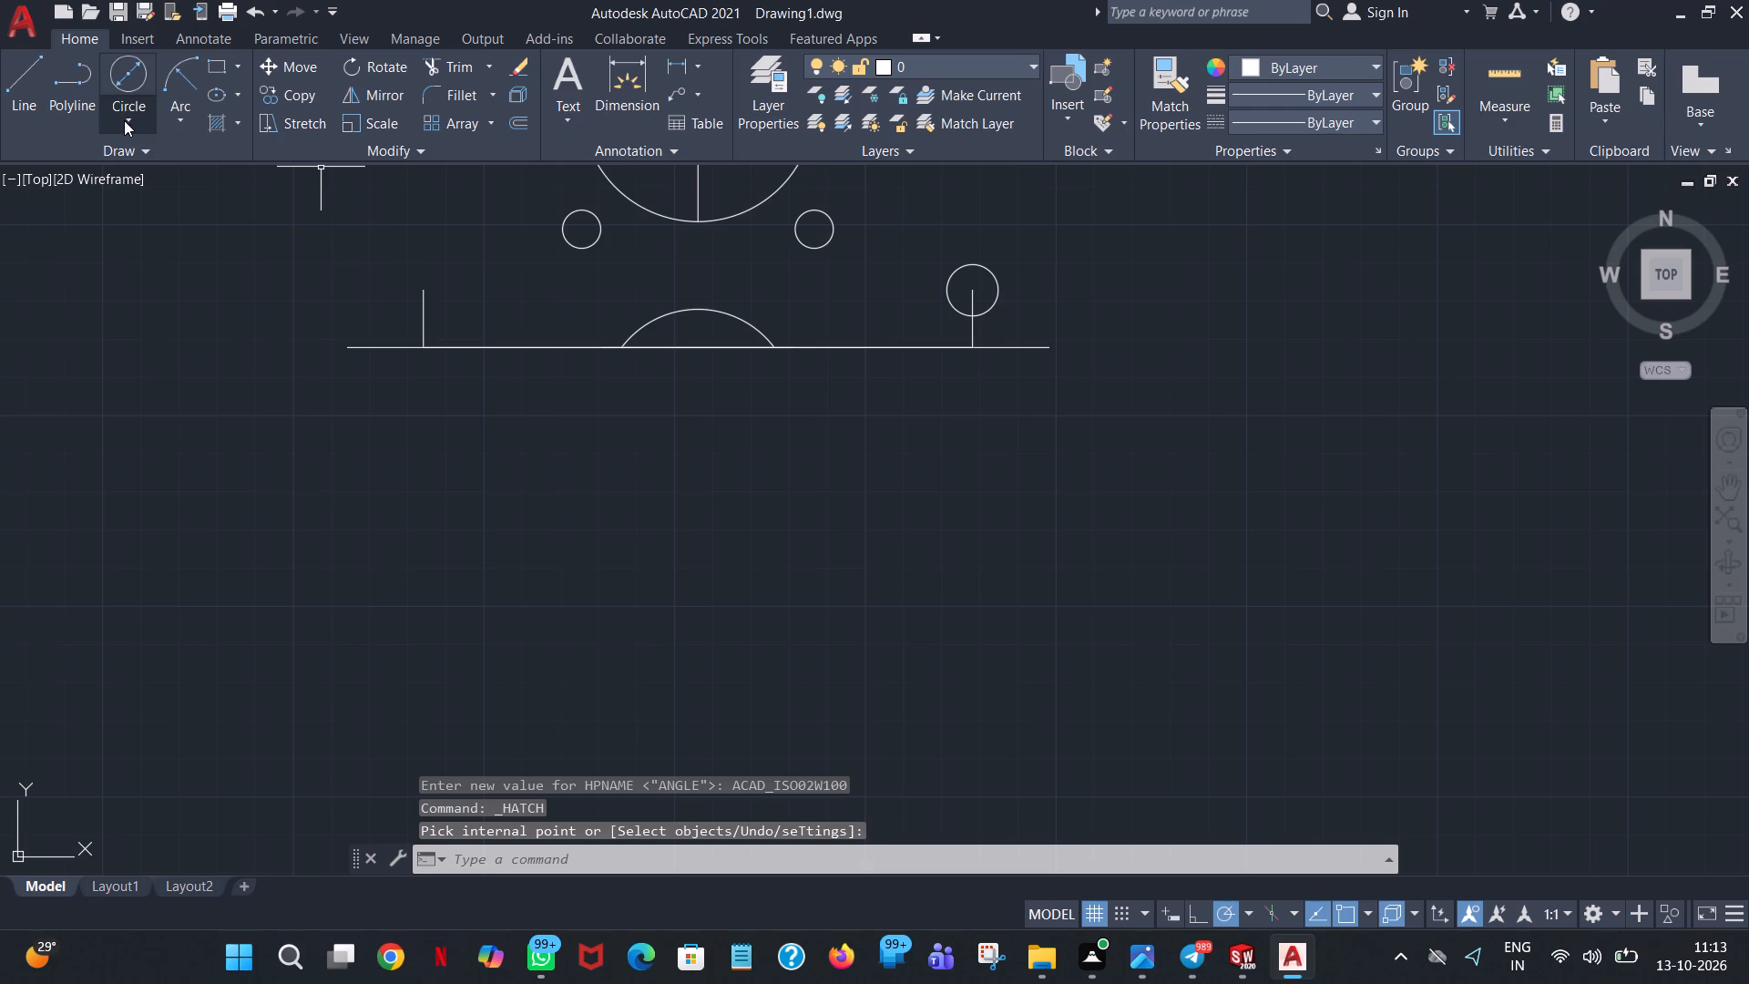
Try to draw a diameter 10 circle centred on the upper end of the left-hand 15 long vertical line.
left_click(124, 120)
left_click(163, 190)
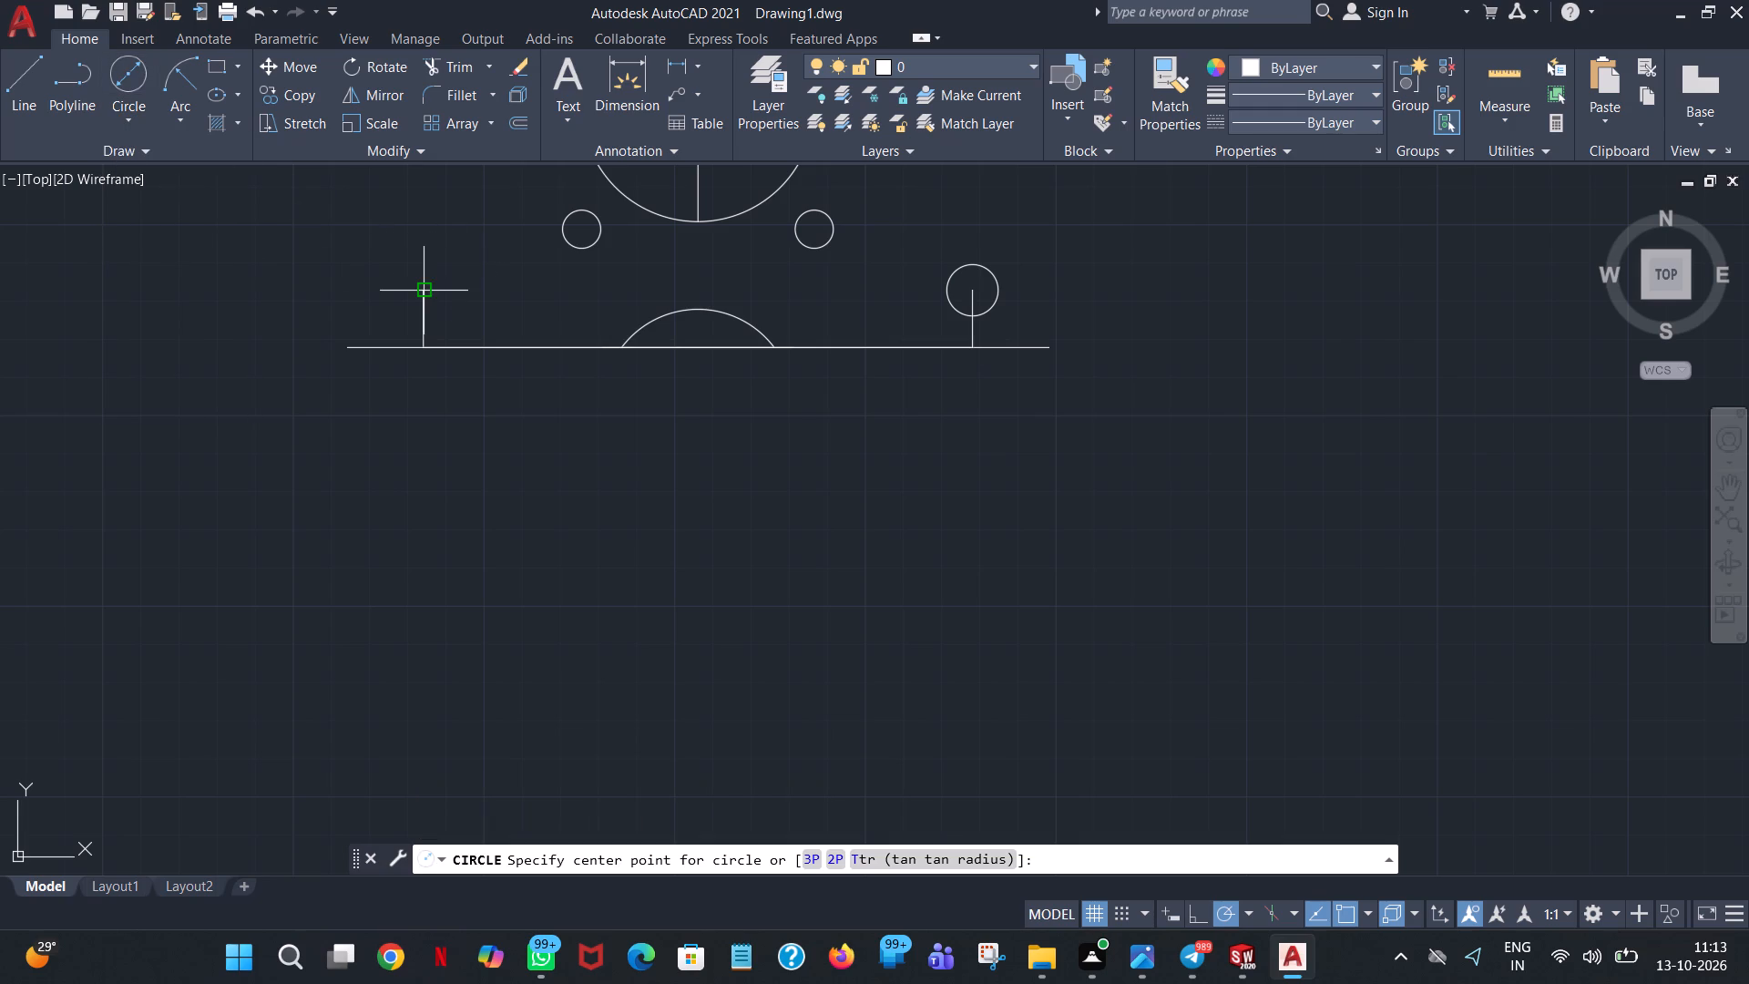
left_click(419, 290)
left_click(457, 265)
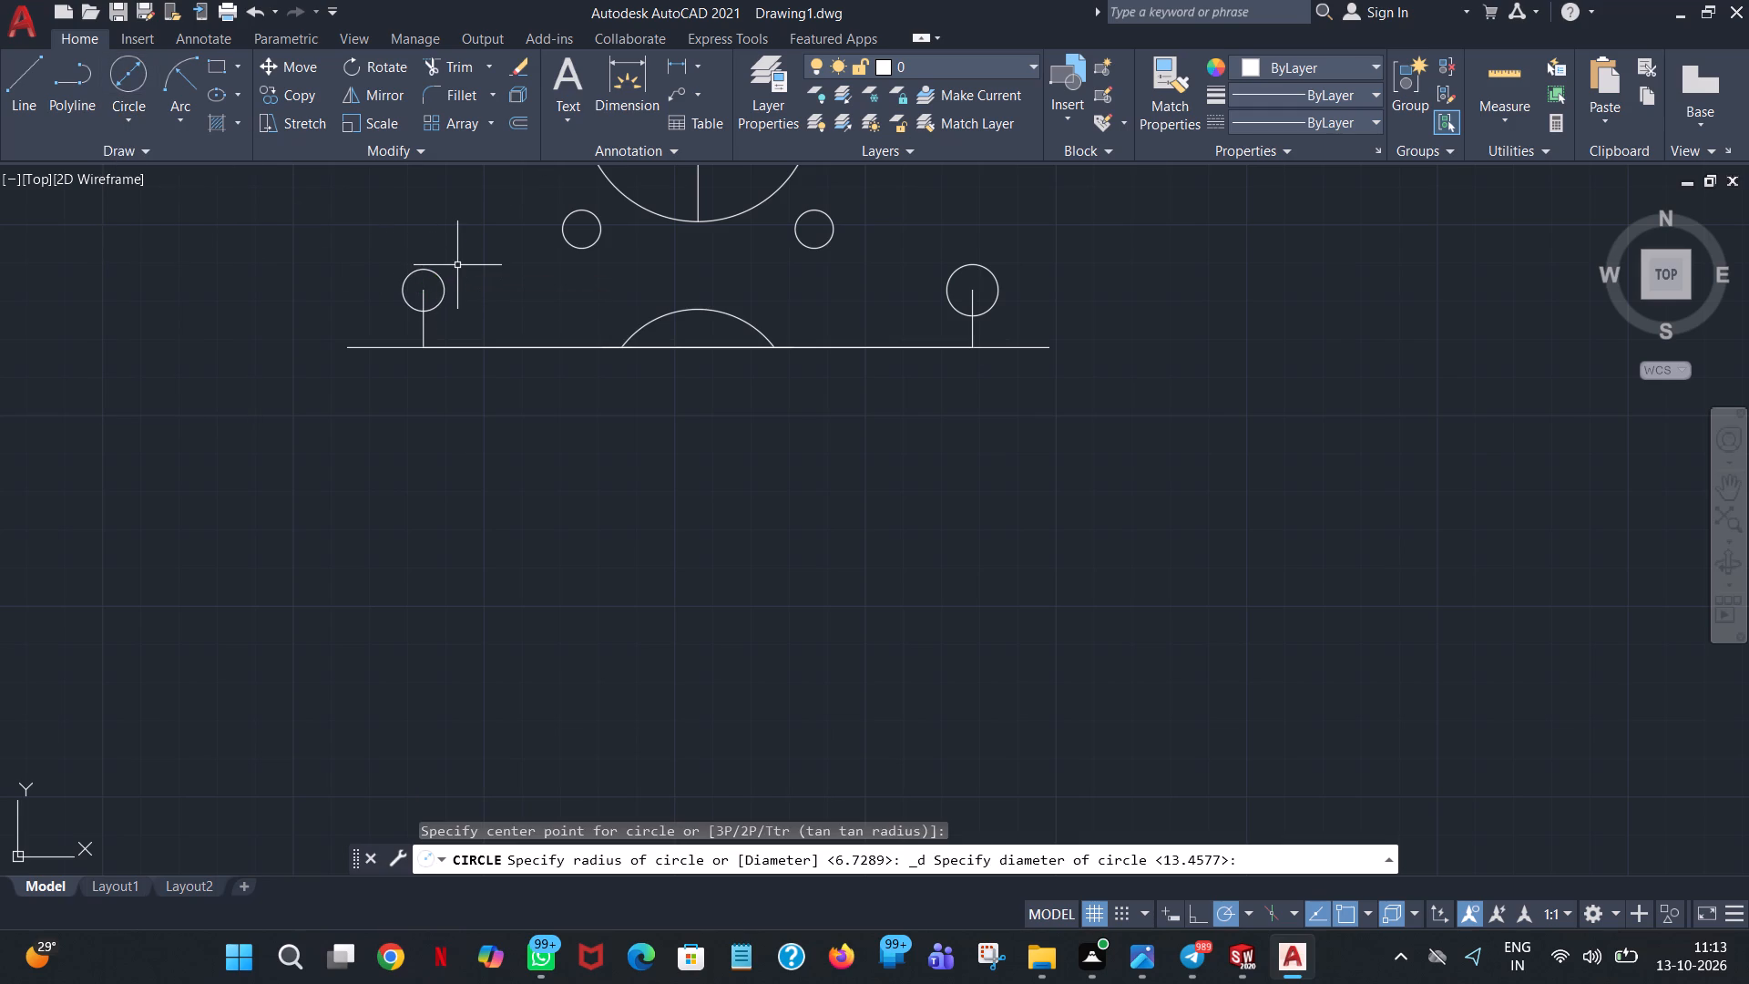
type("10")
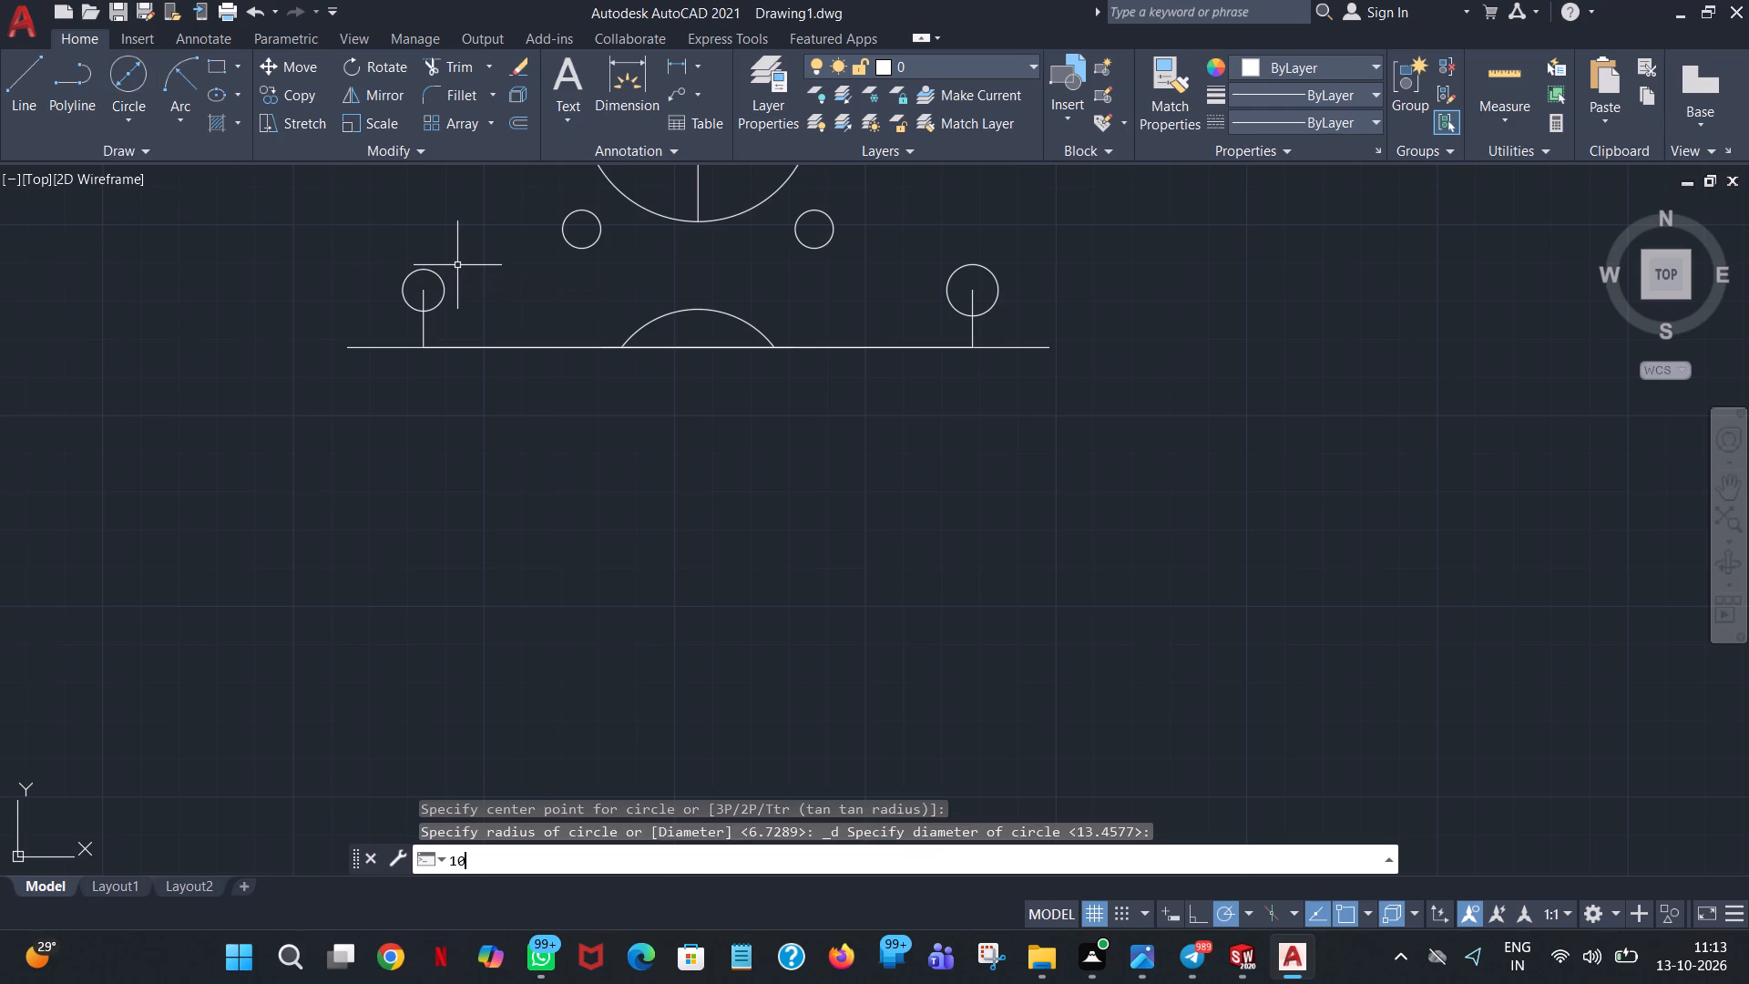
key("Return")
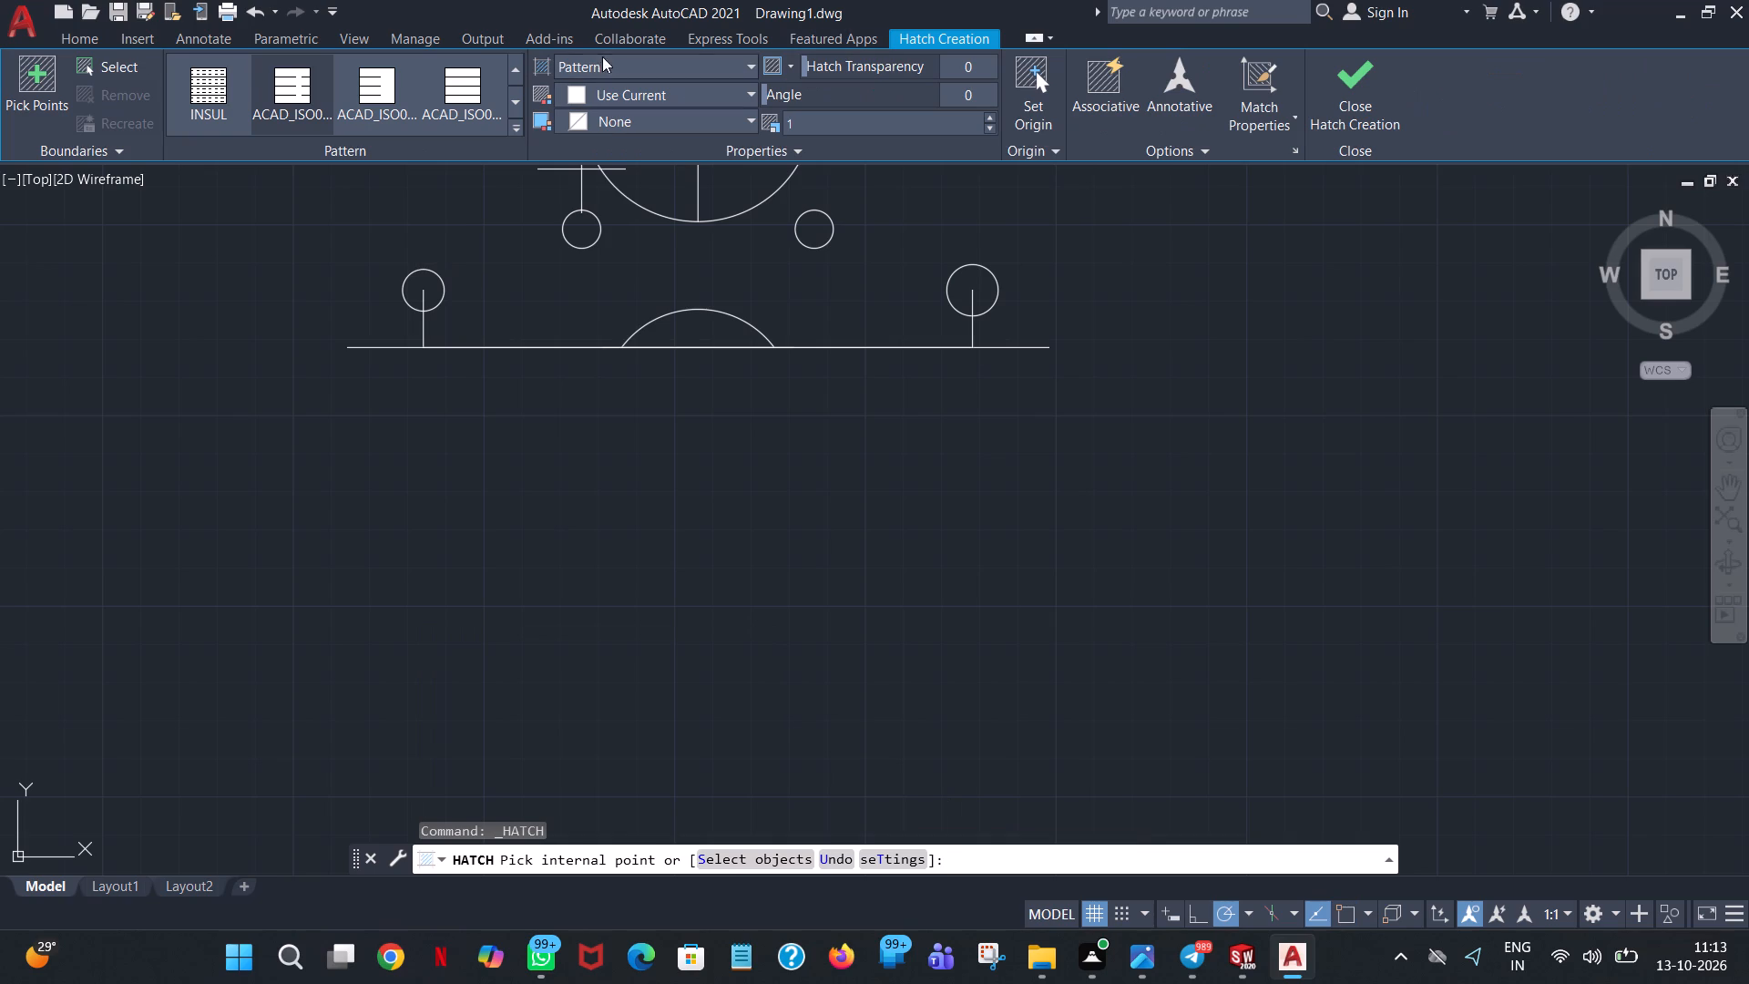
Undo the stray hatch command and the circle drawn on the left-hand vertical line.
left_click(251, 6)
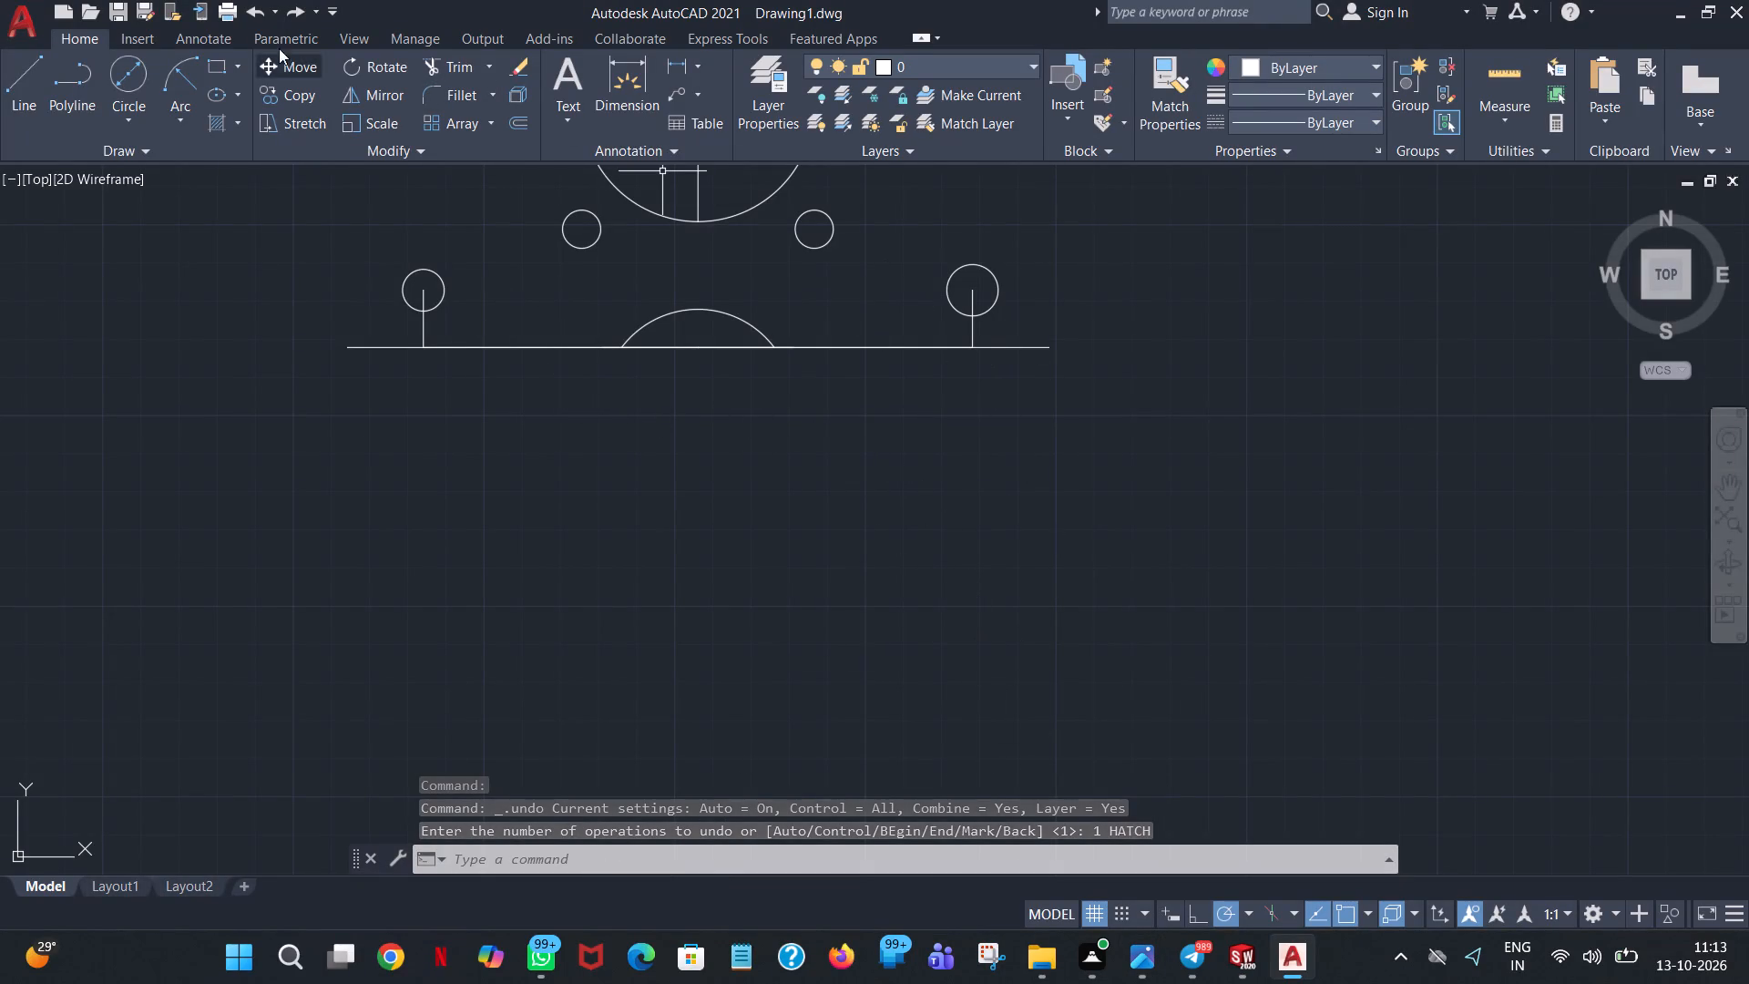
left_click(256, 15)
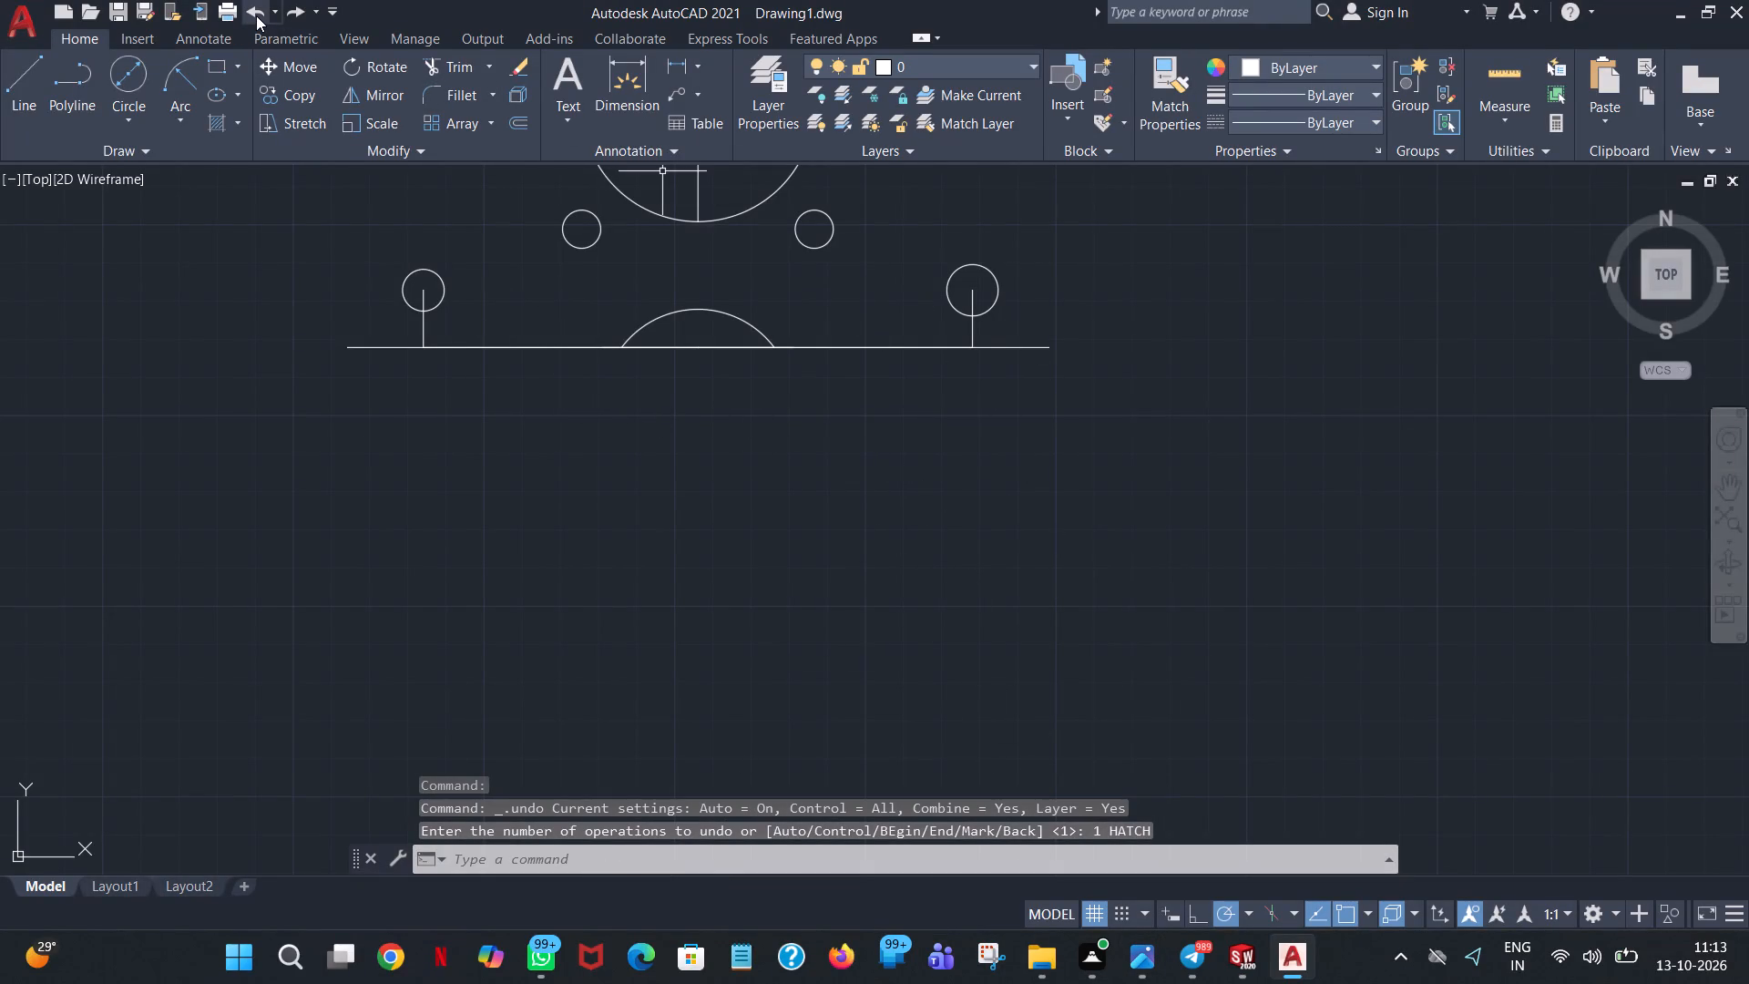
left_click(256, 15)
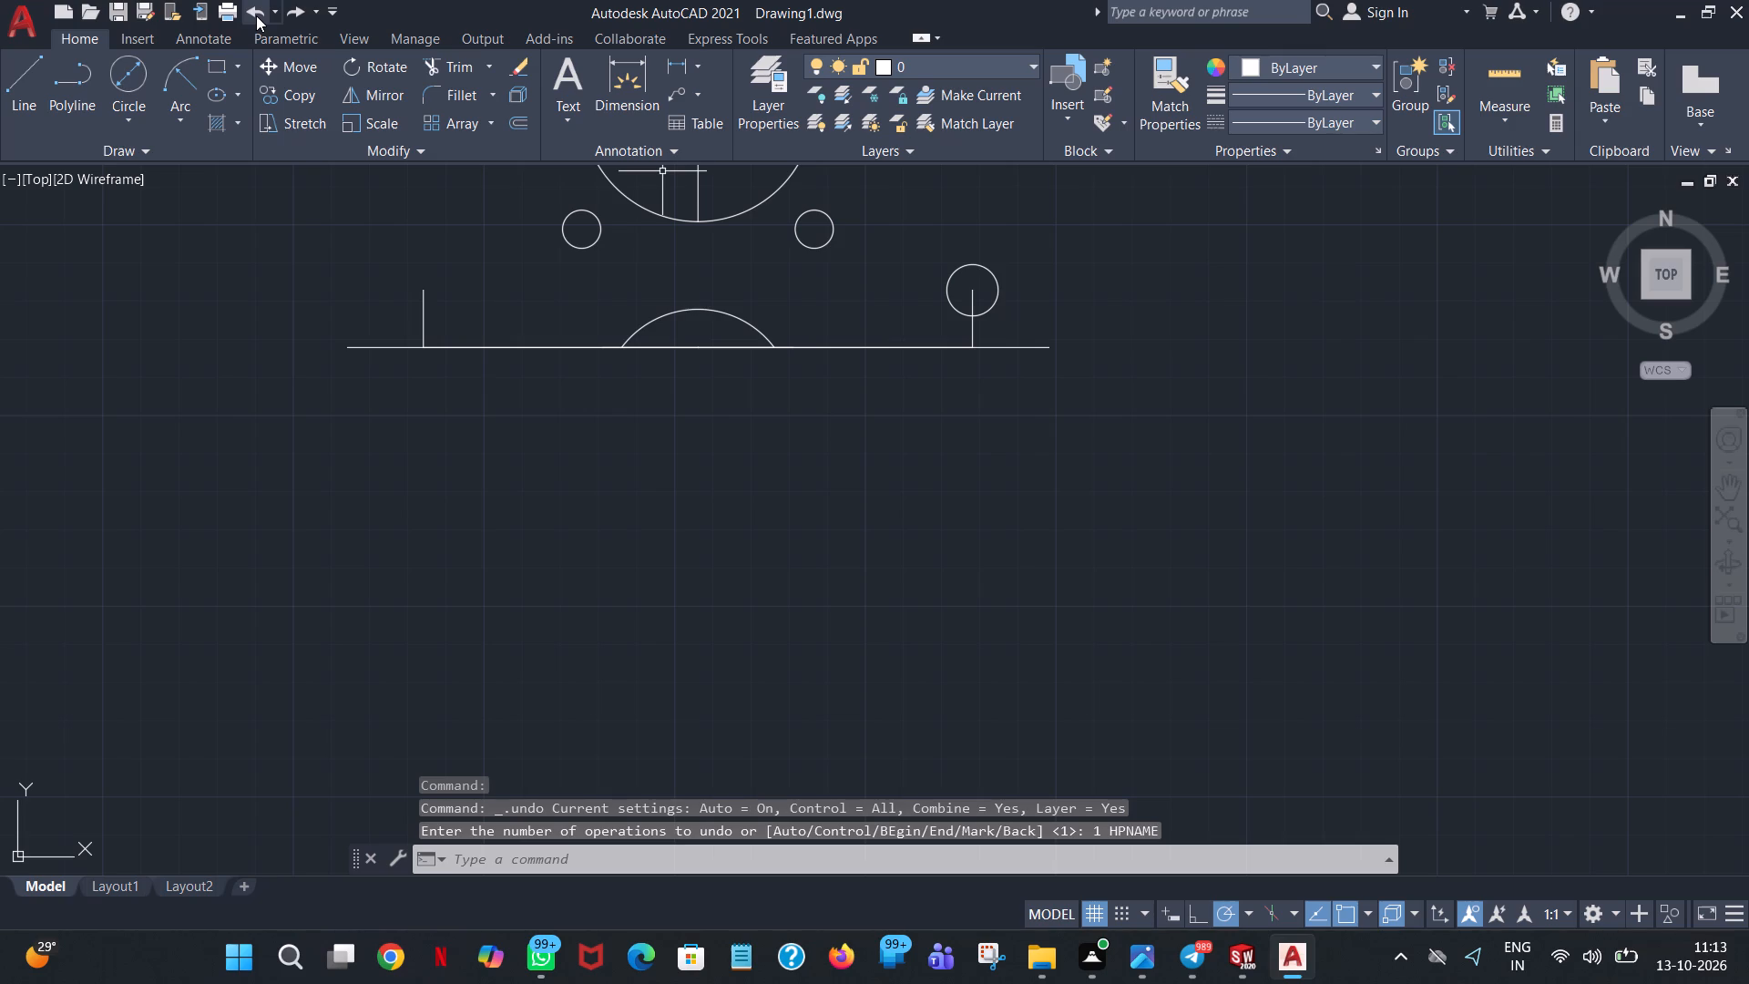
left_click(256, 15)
Copy the right-hand corner circle from its centre to the upper end of the left-hand vertical line.
left_click(309, 95)
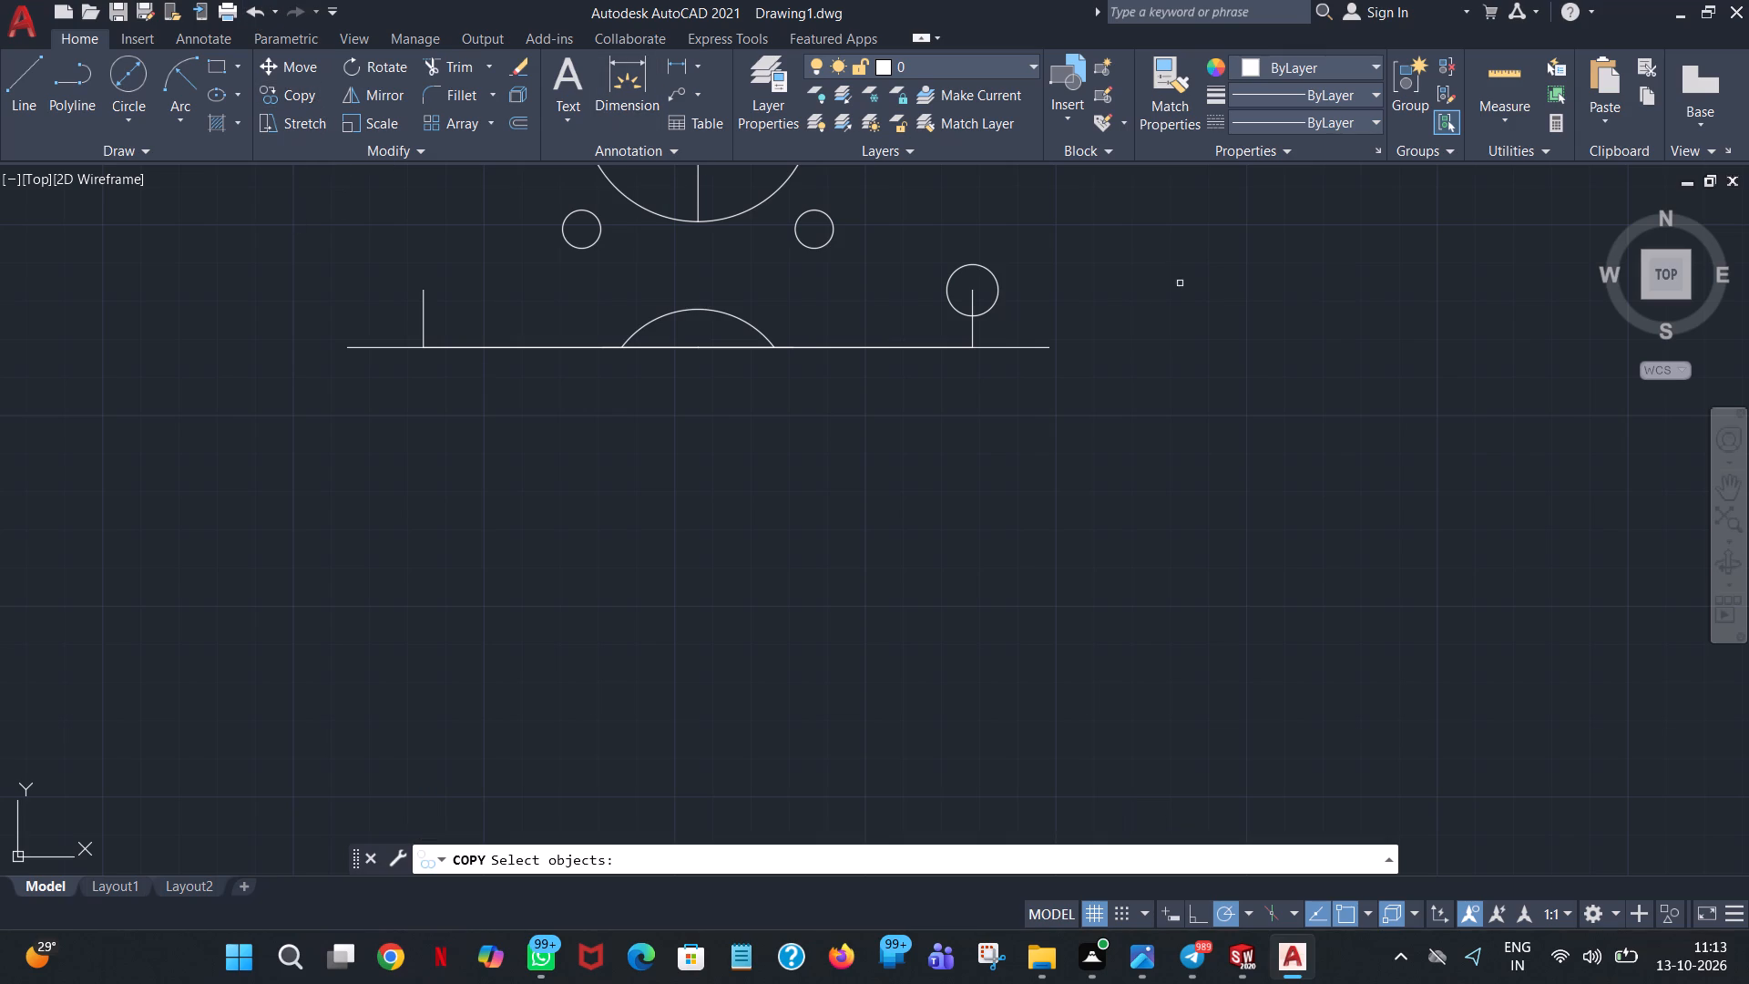
left_click(978, 268)
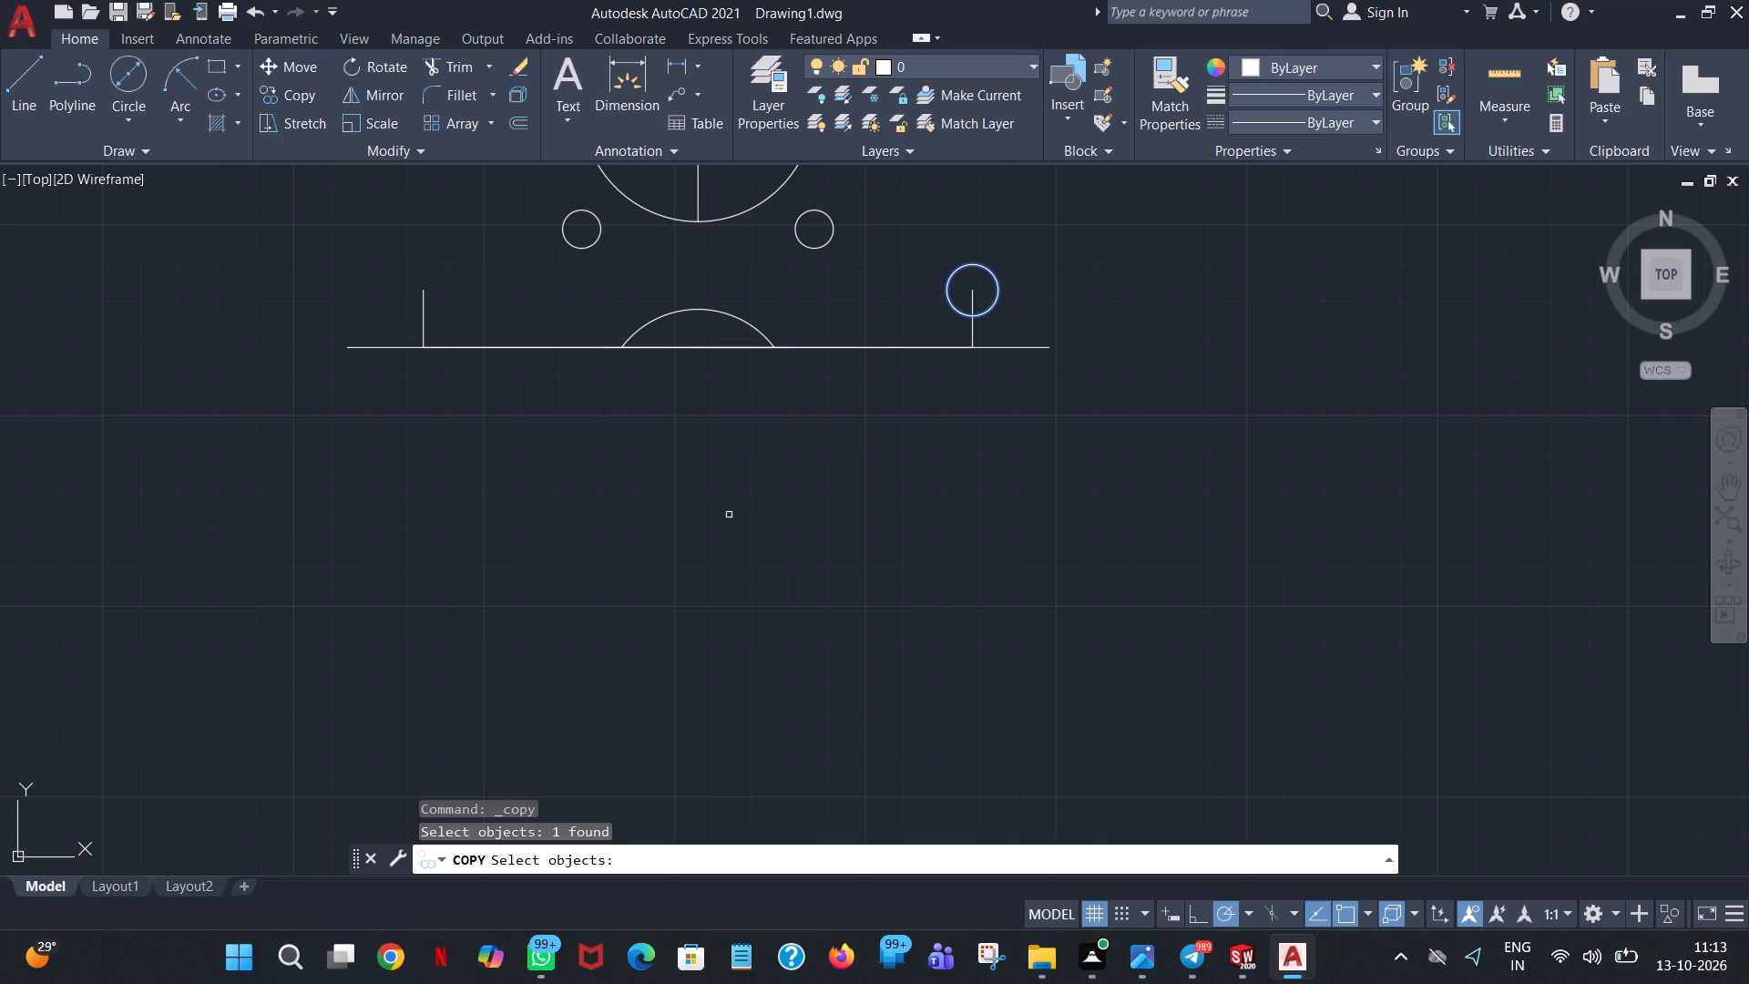
key("Return")
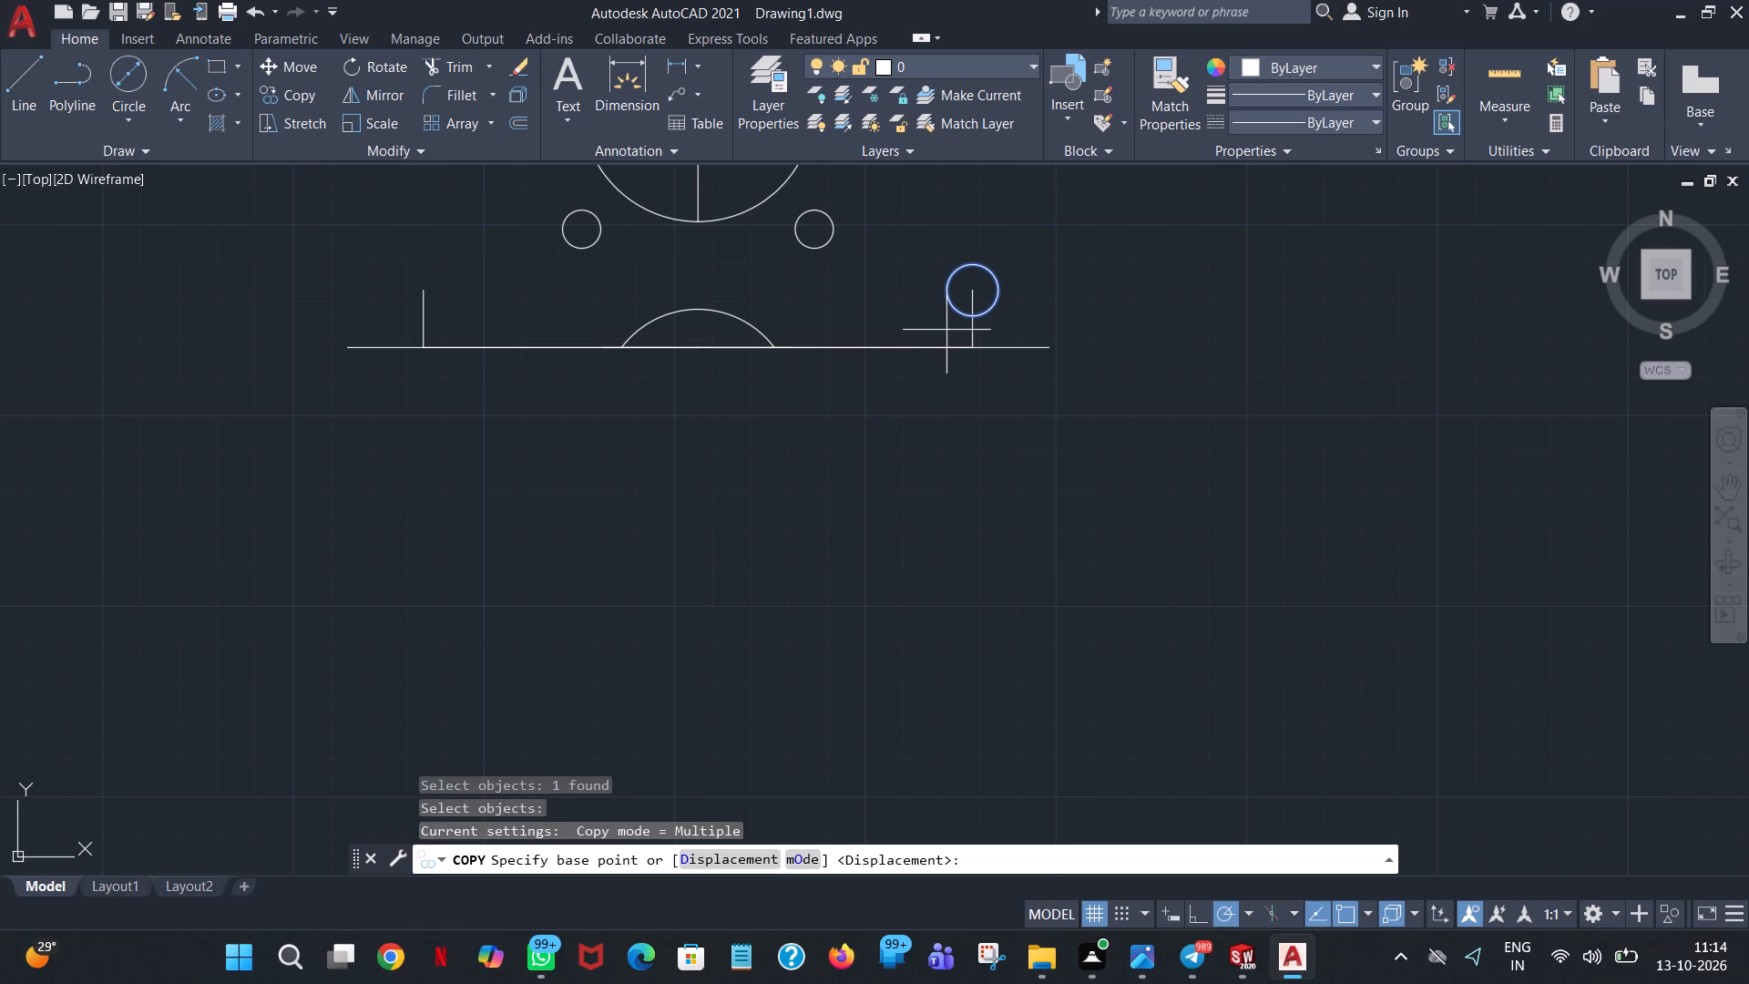
left_click(973, 286)
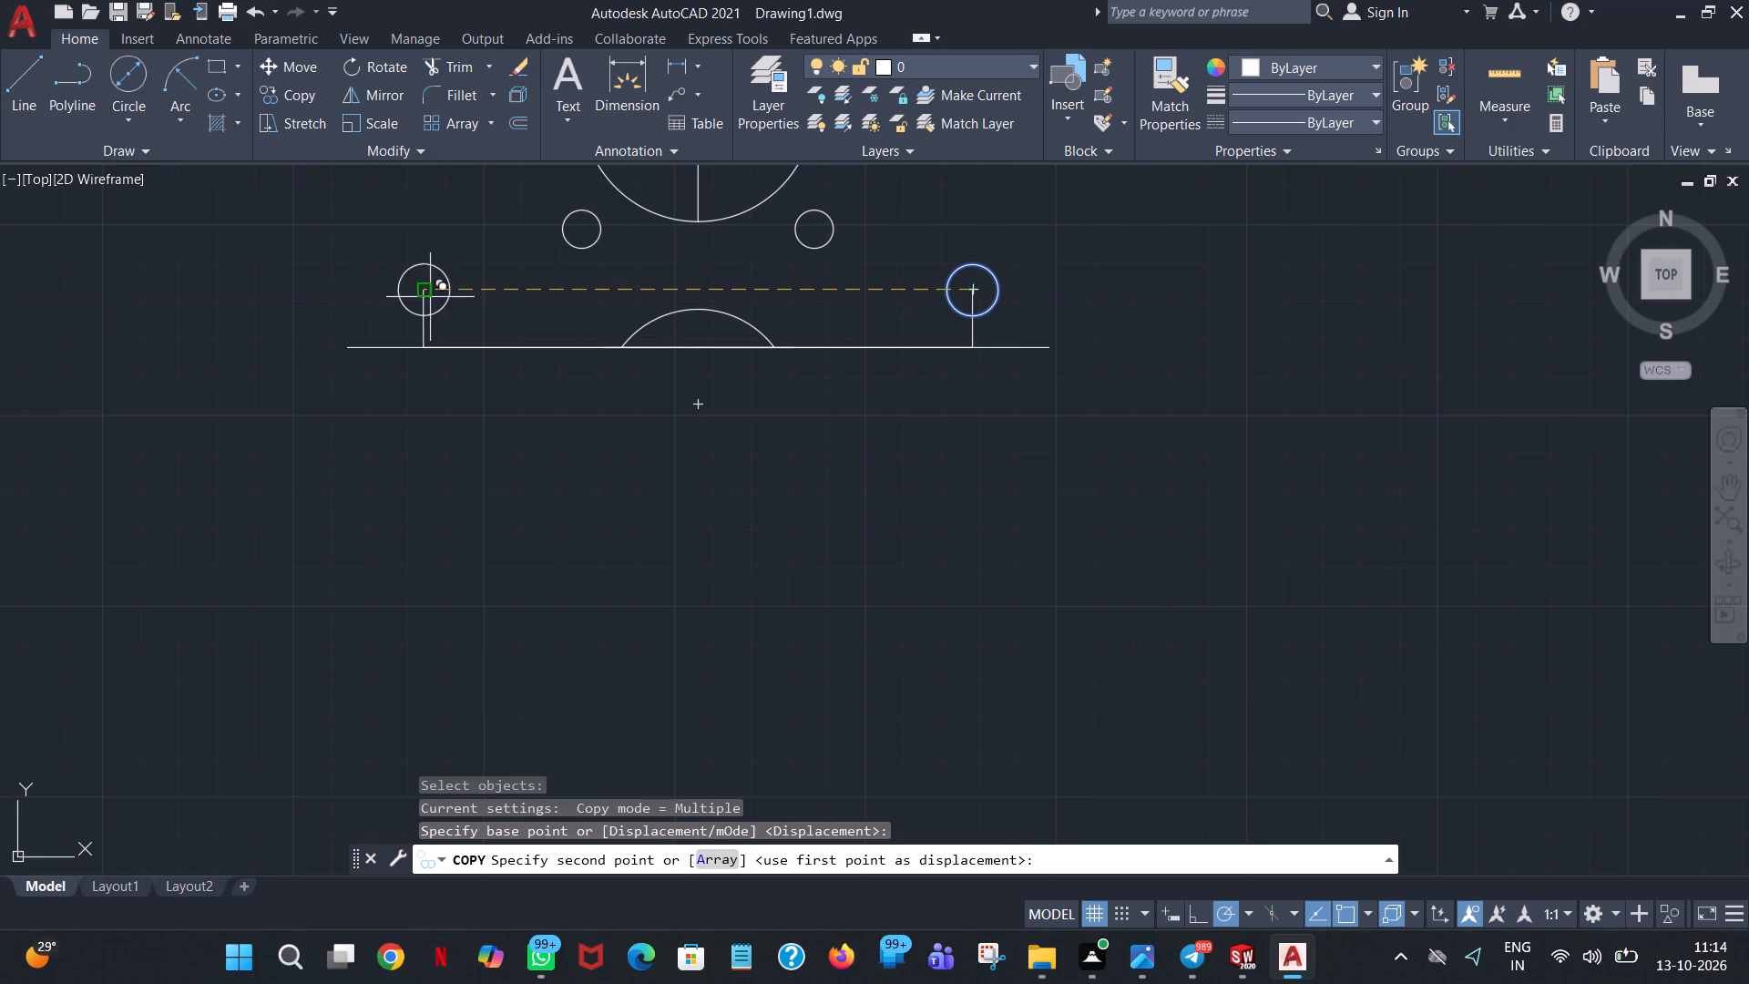
left_click(428, 292)
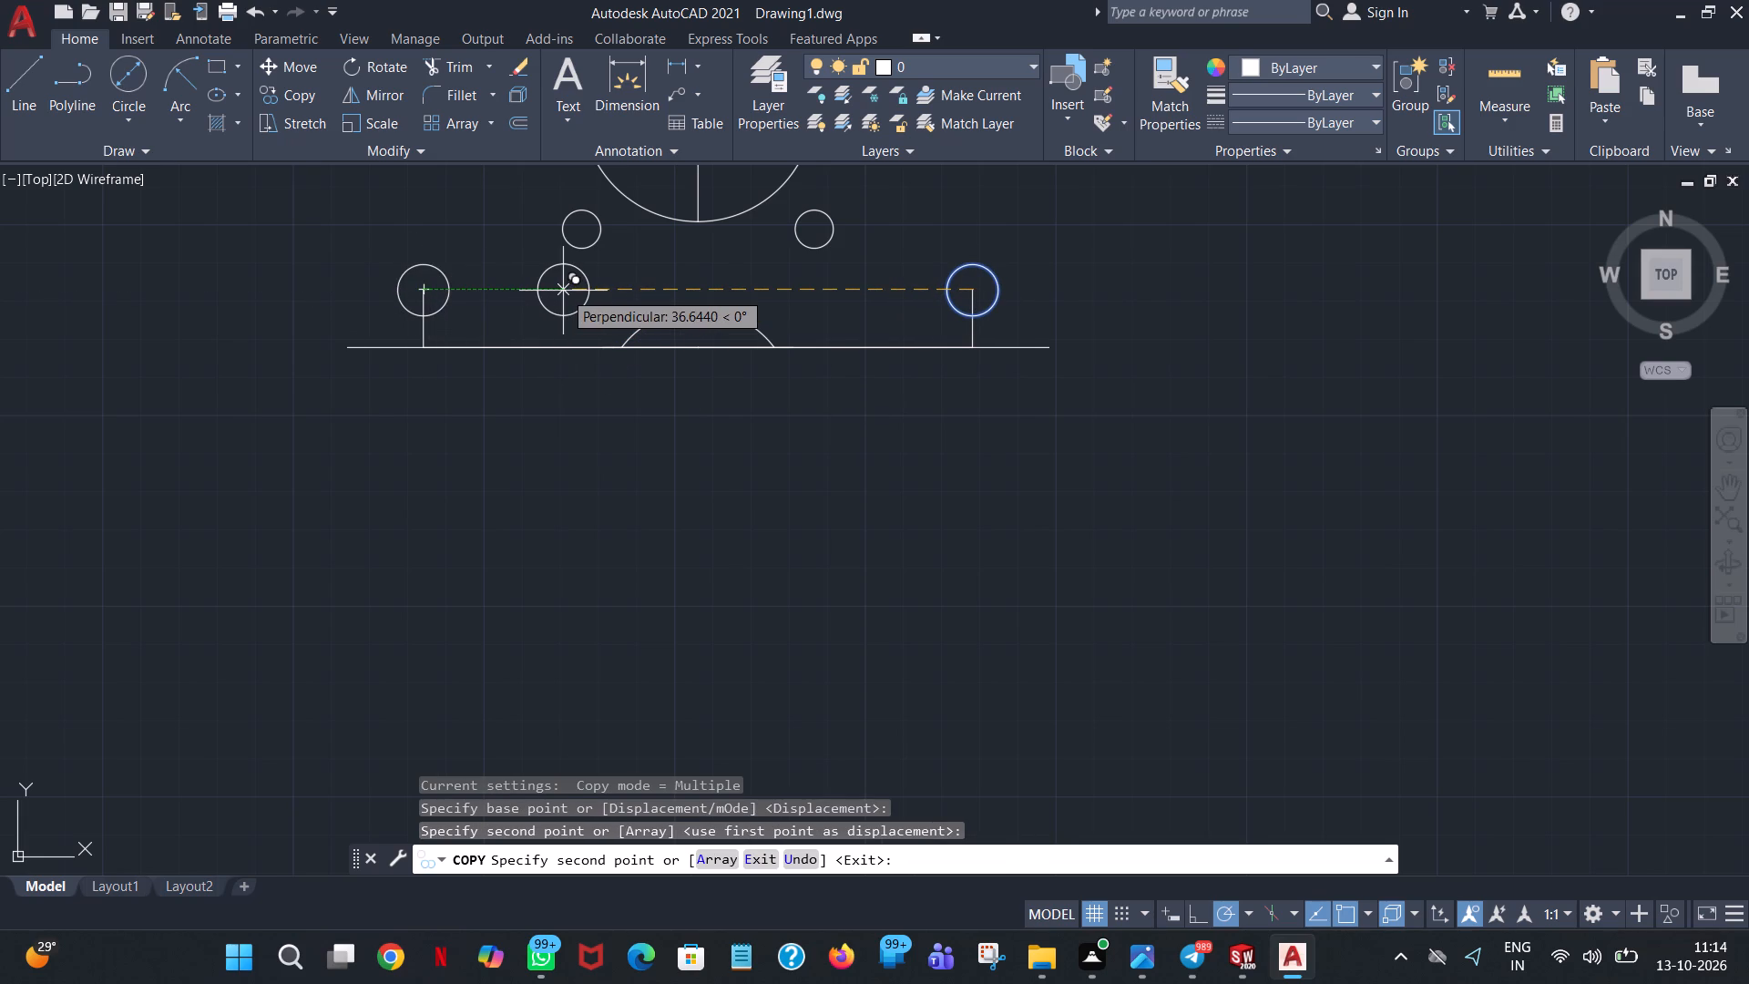
key("Escape")
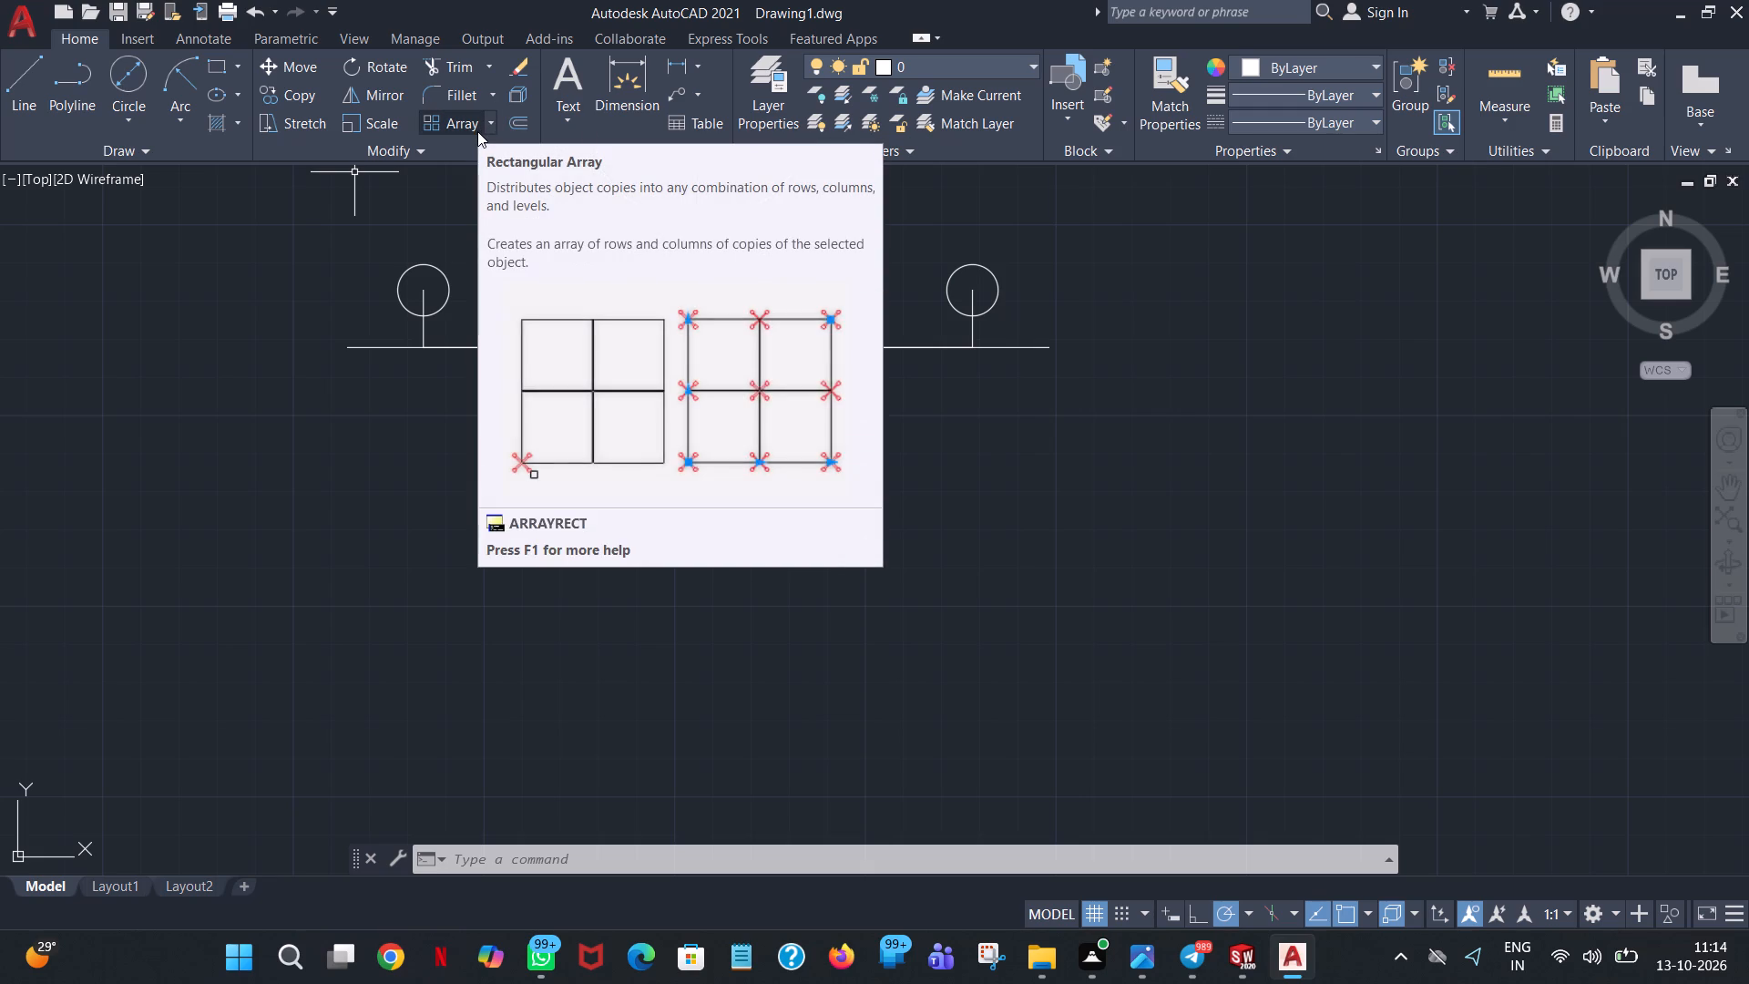
Trim away the vertical construction lines inside and below both corner circles.
scroll(810, 242, "up", 3)
scroll(1038, 297, "down", 5)
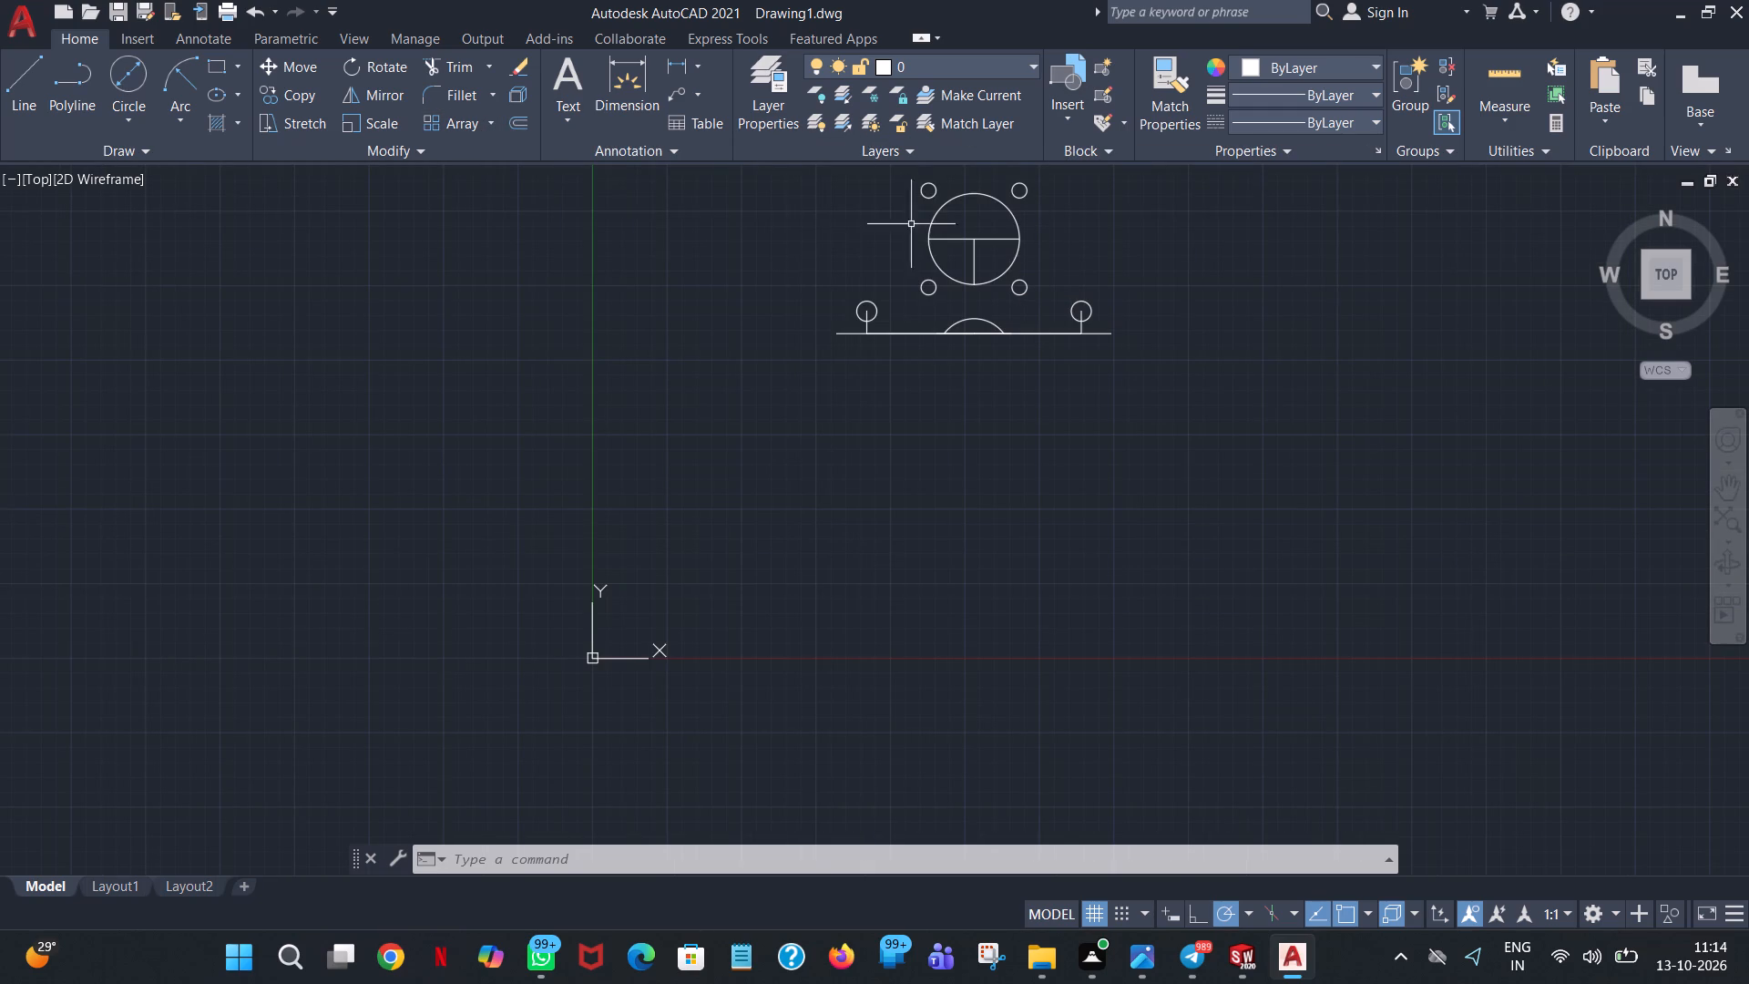
left_click(445, 67)
scroll(1135, 260, "down", 3)
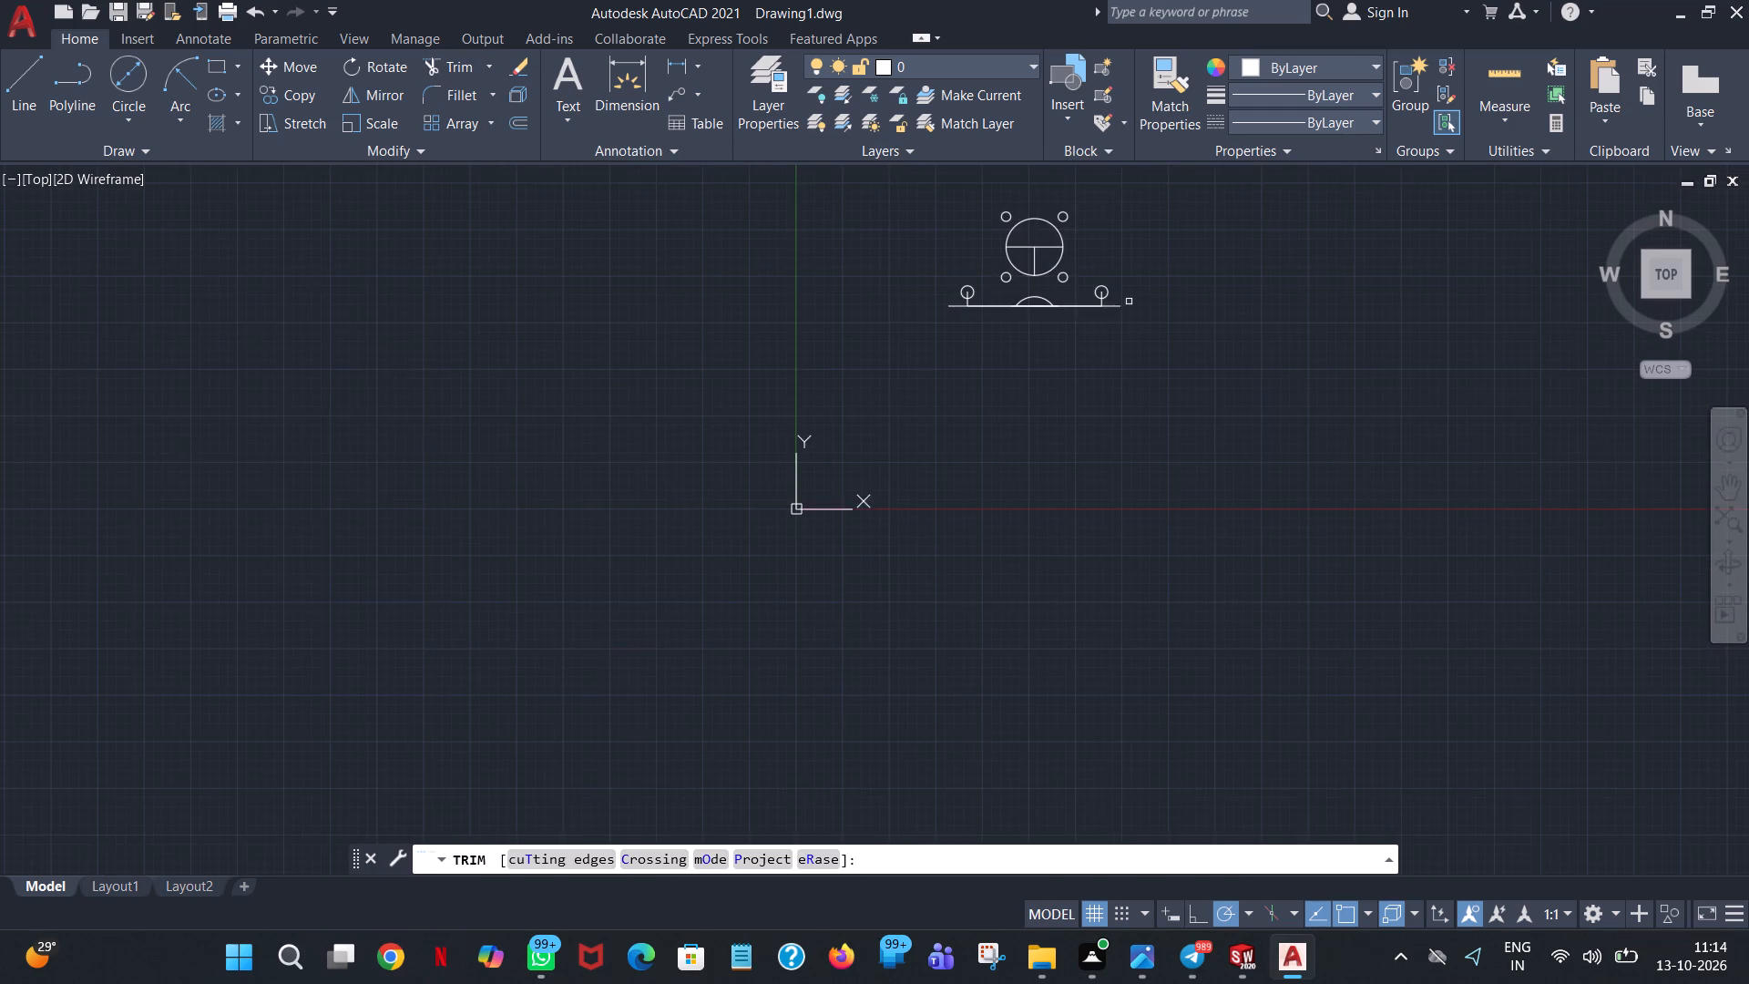
scroll(1136, 297, "up", 4)
left_click_drag(910, 329, 948, 330)
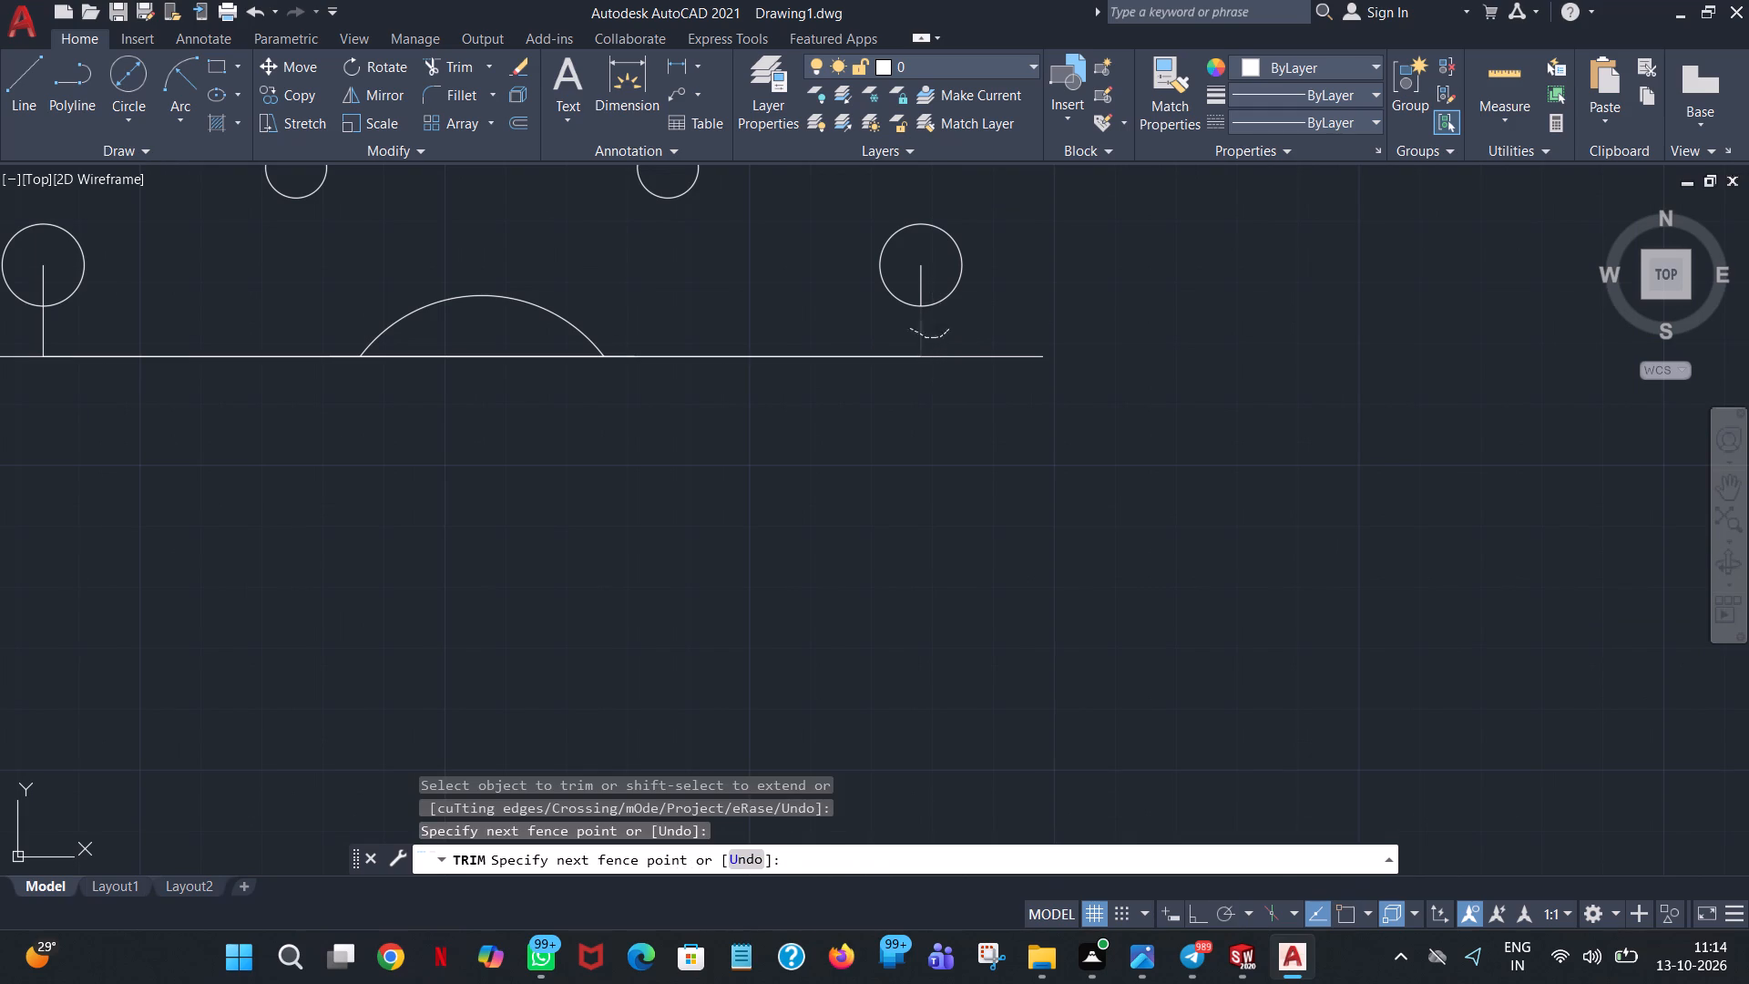
left_click(921, 272)
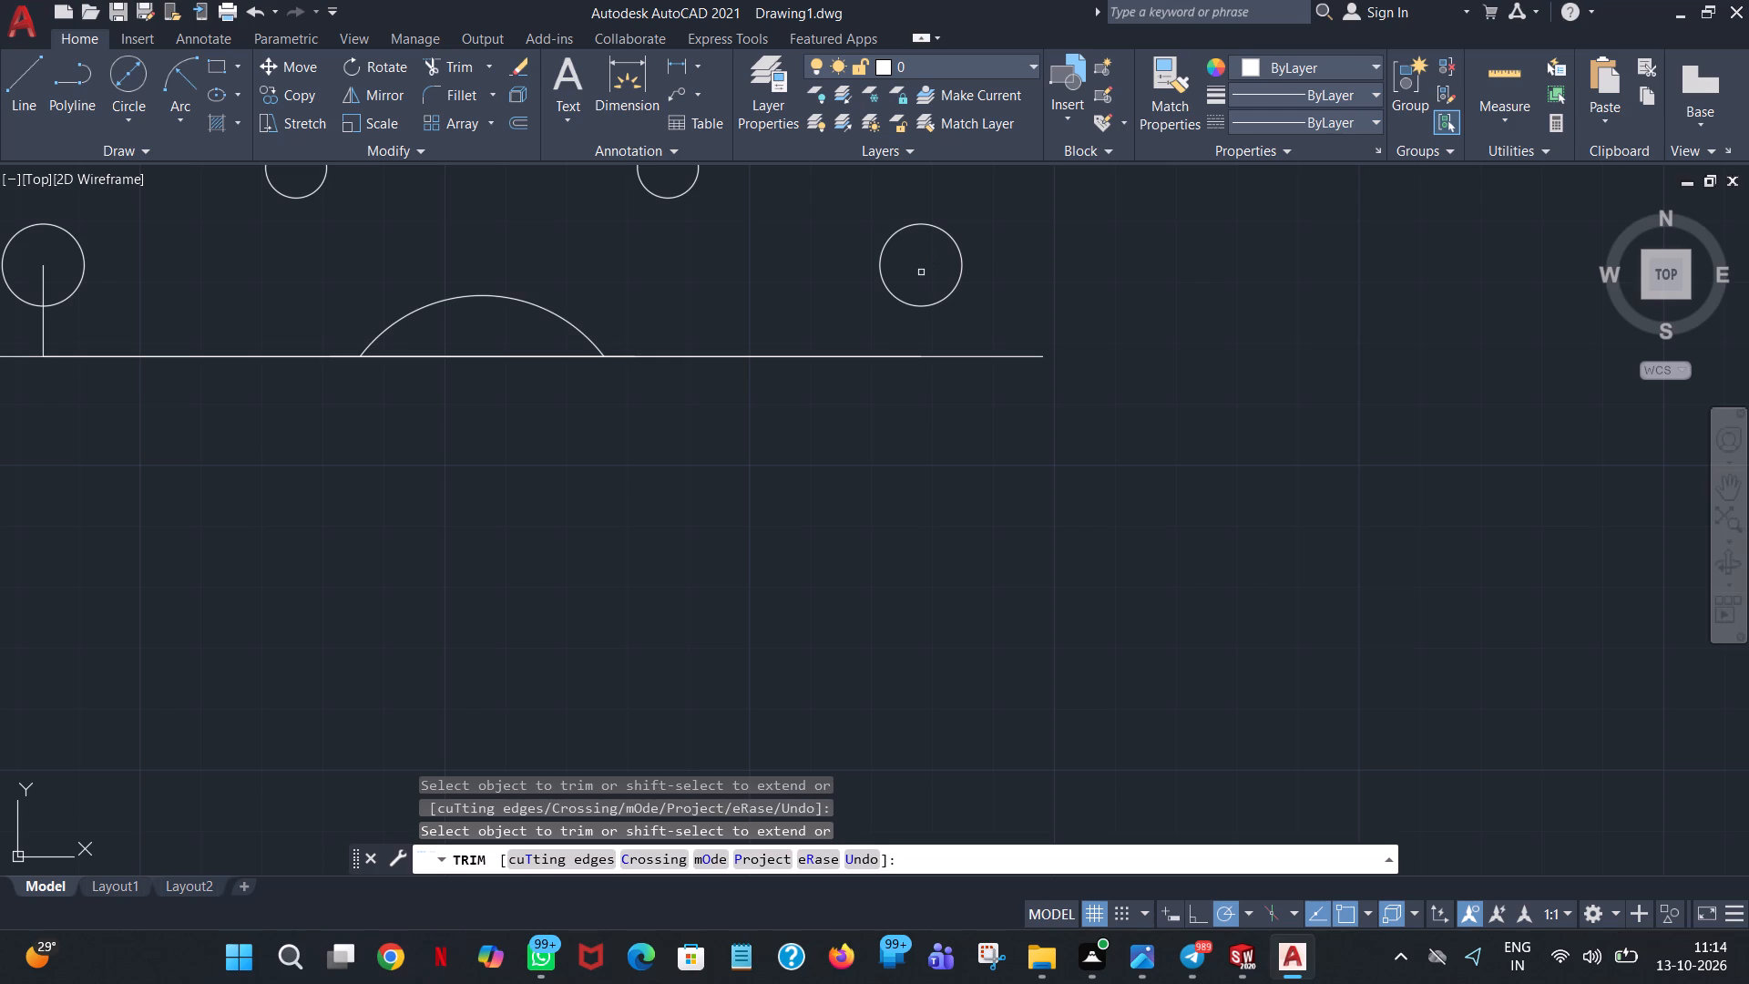
left_click(44, 272)
left_click(40, 326)
Trim away the base line segments spanning the arc opening and the leftover overlapping pieces along the base on both sides.
left_click(477, 357)
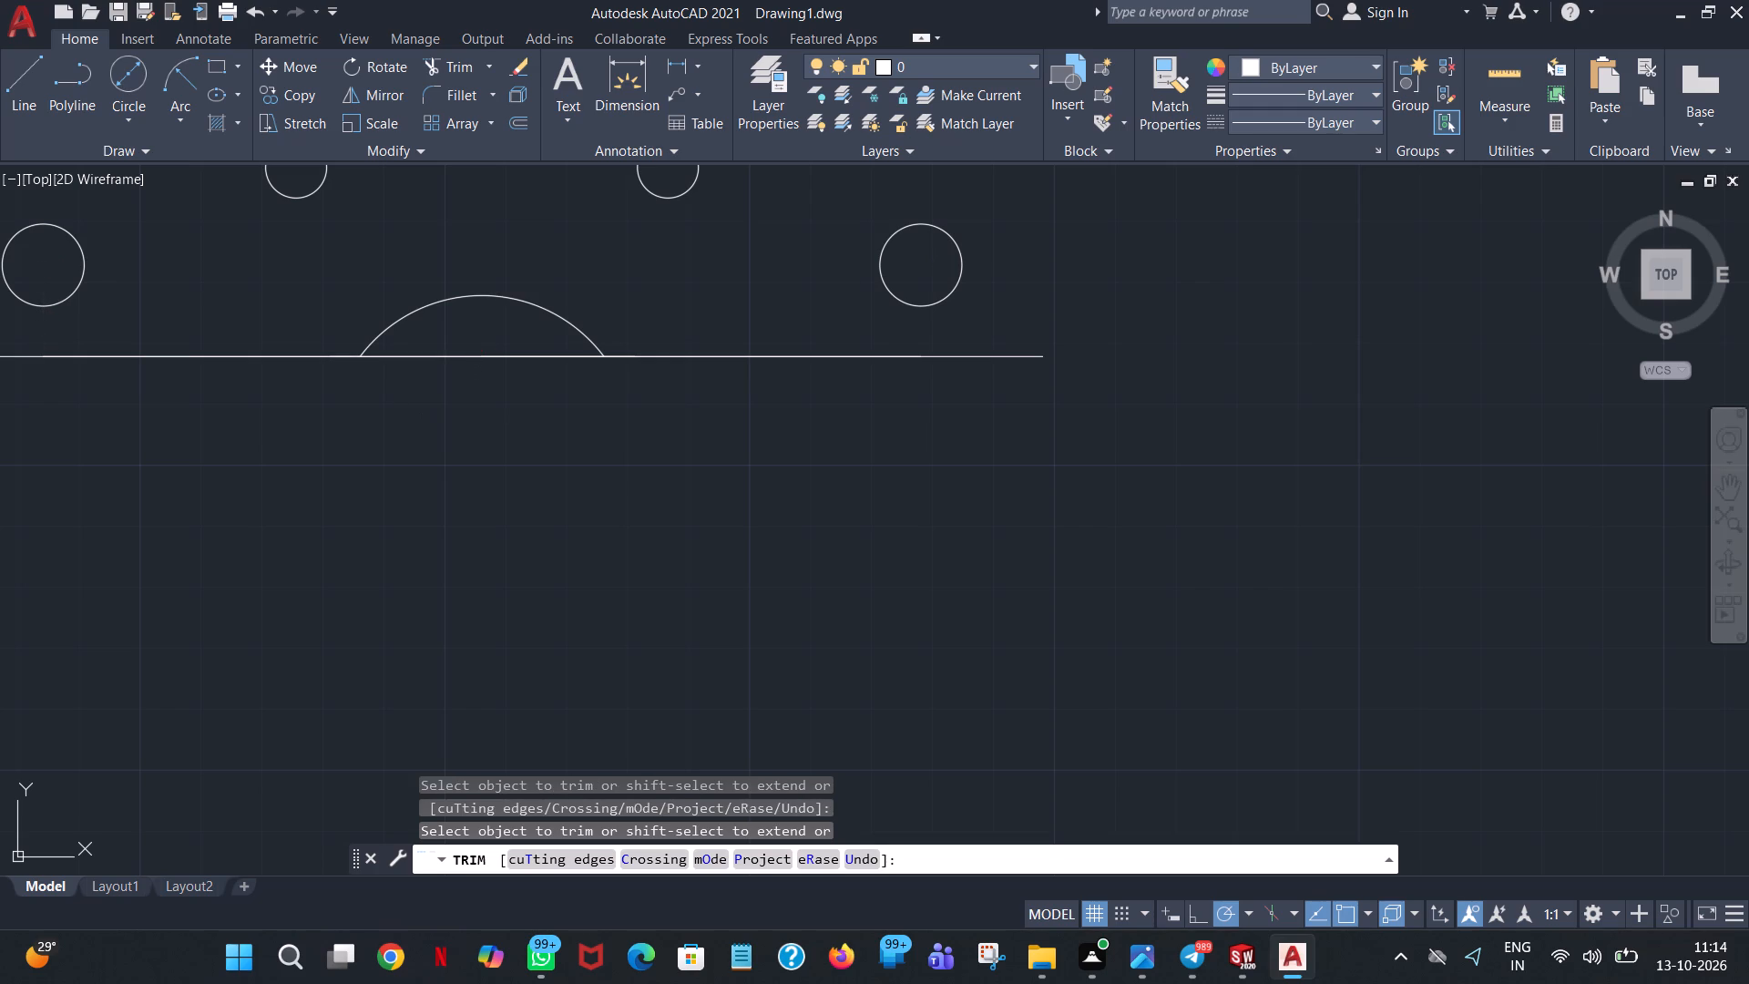
left_click(486, 360)
left_click(496, 347)
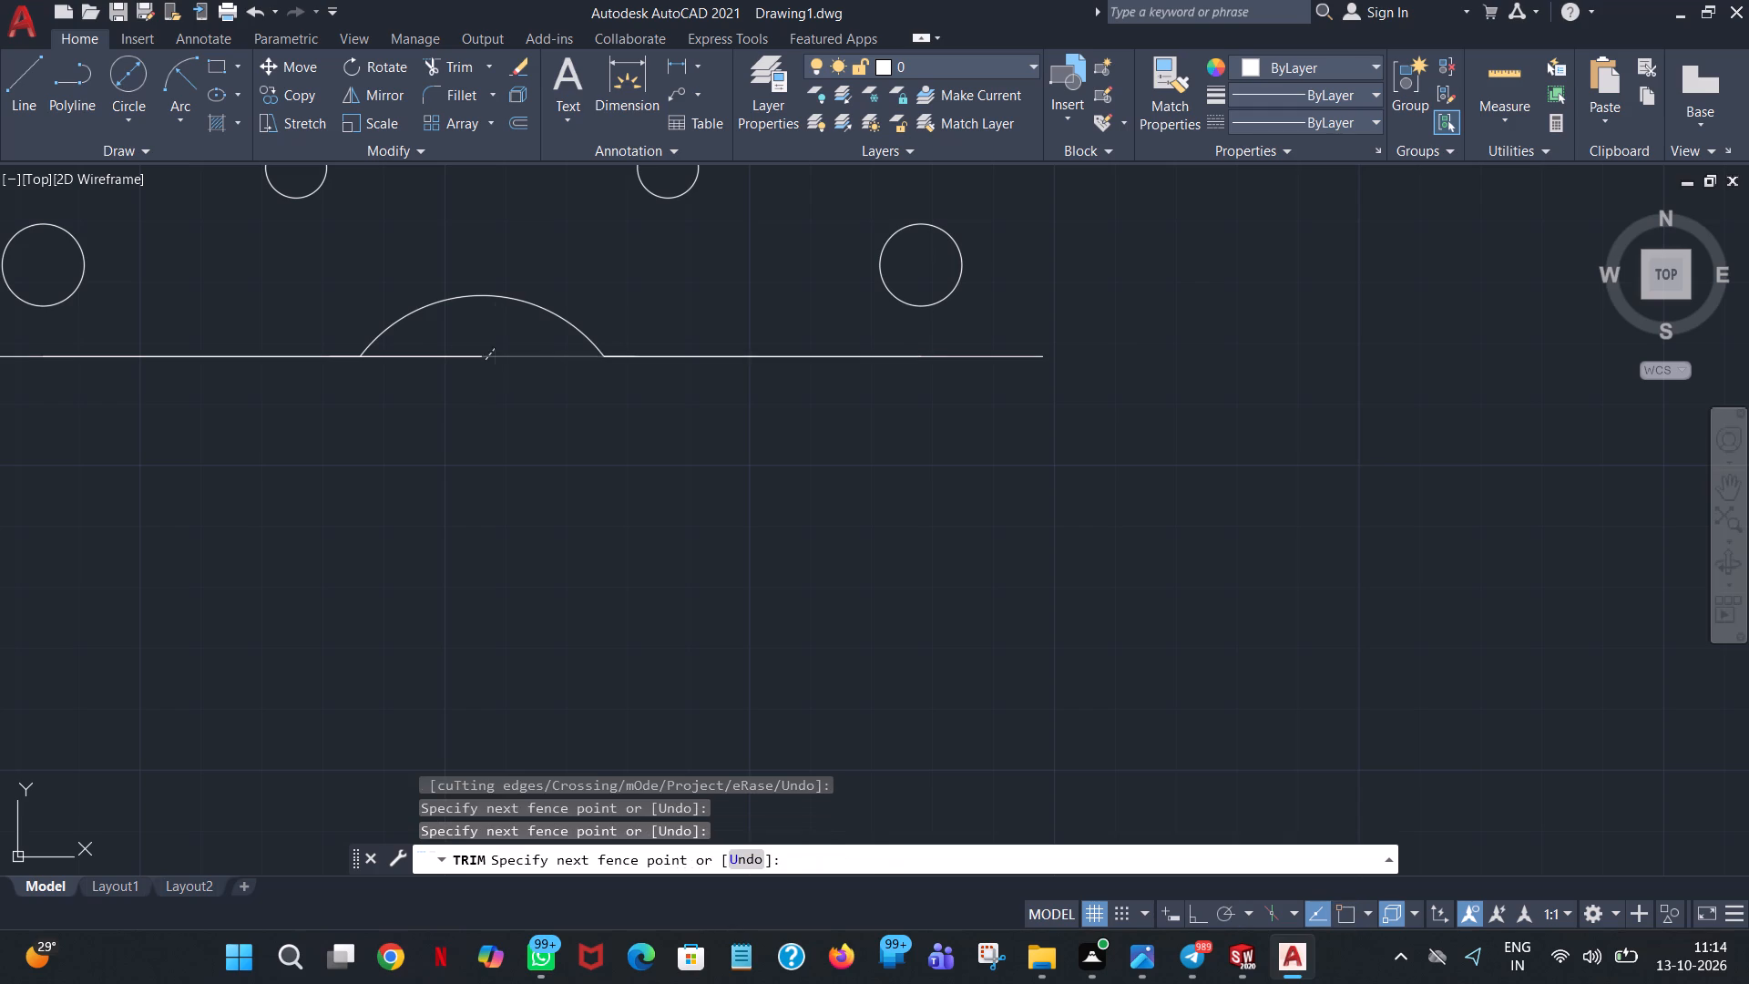
left_click_drag(474, 341, 460, 384)
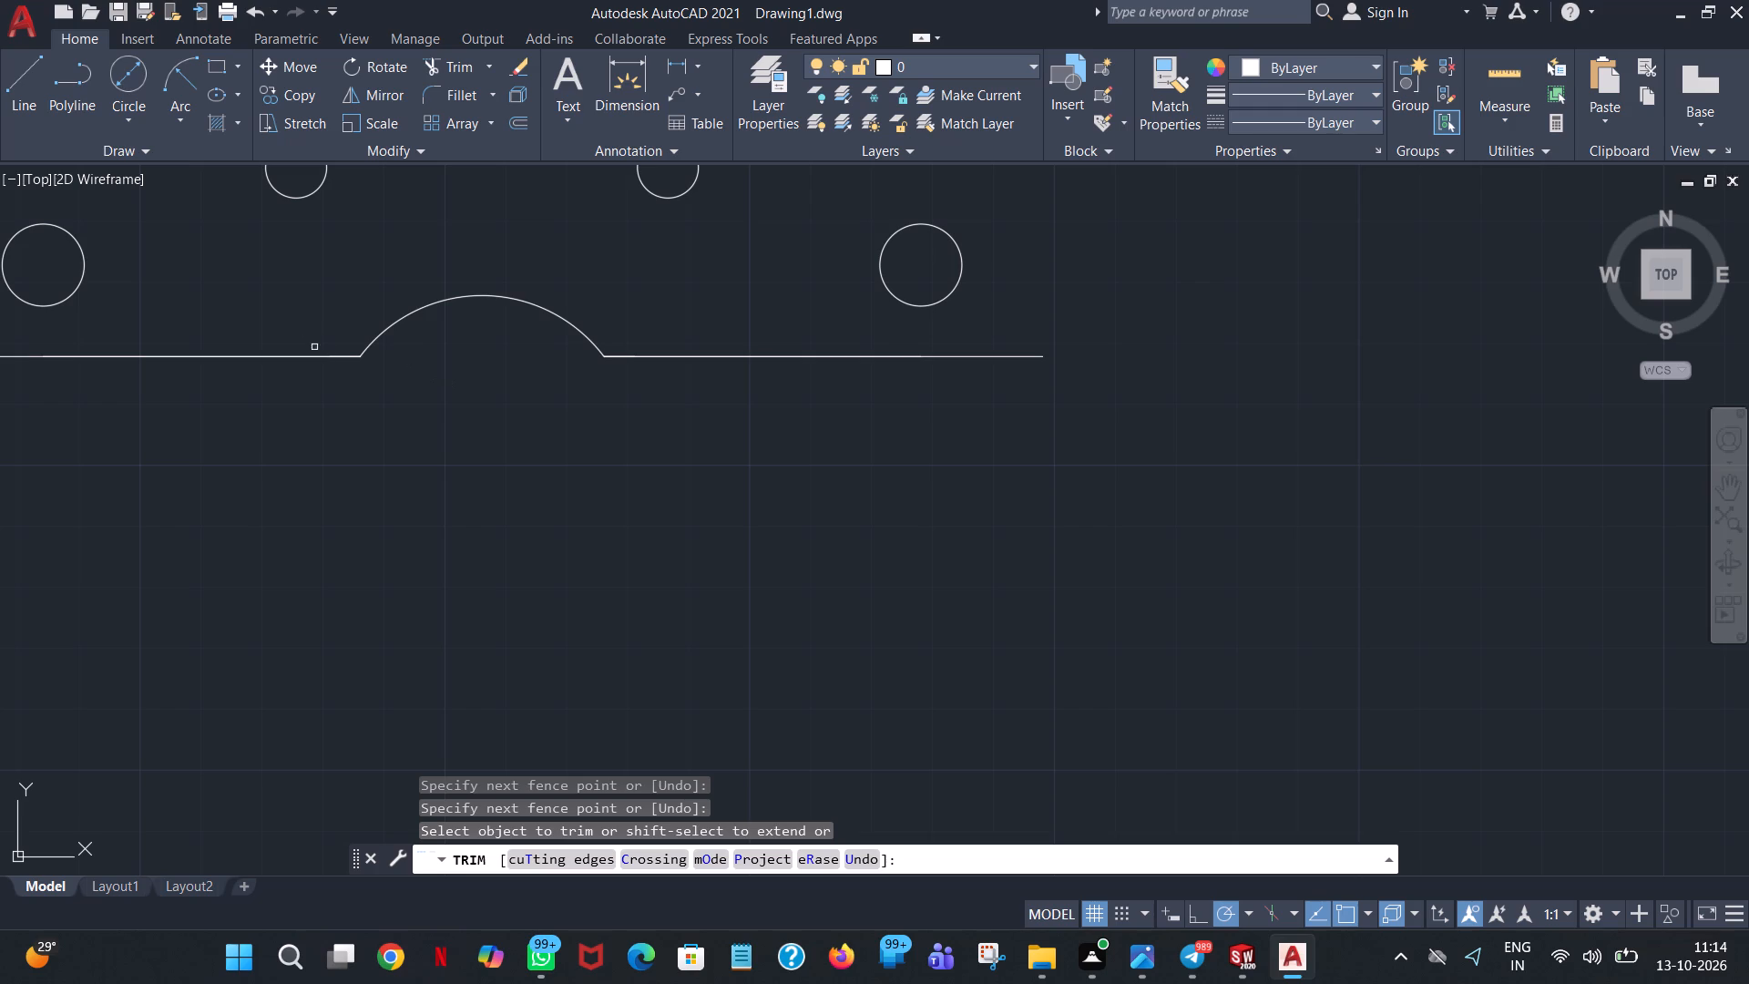
left_click(648, 354)
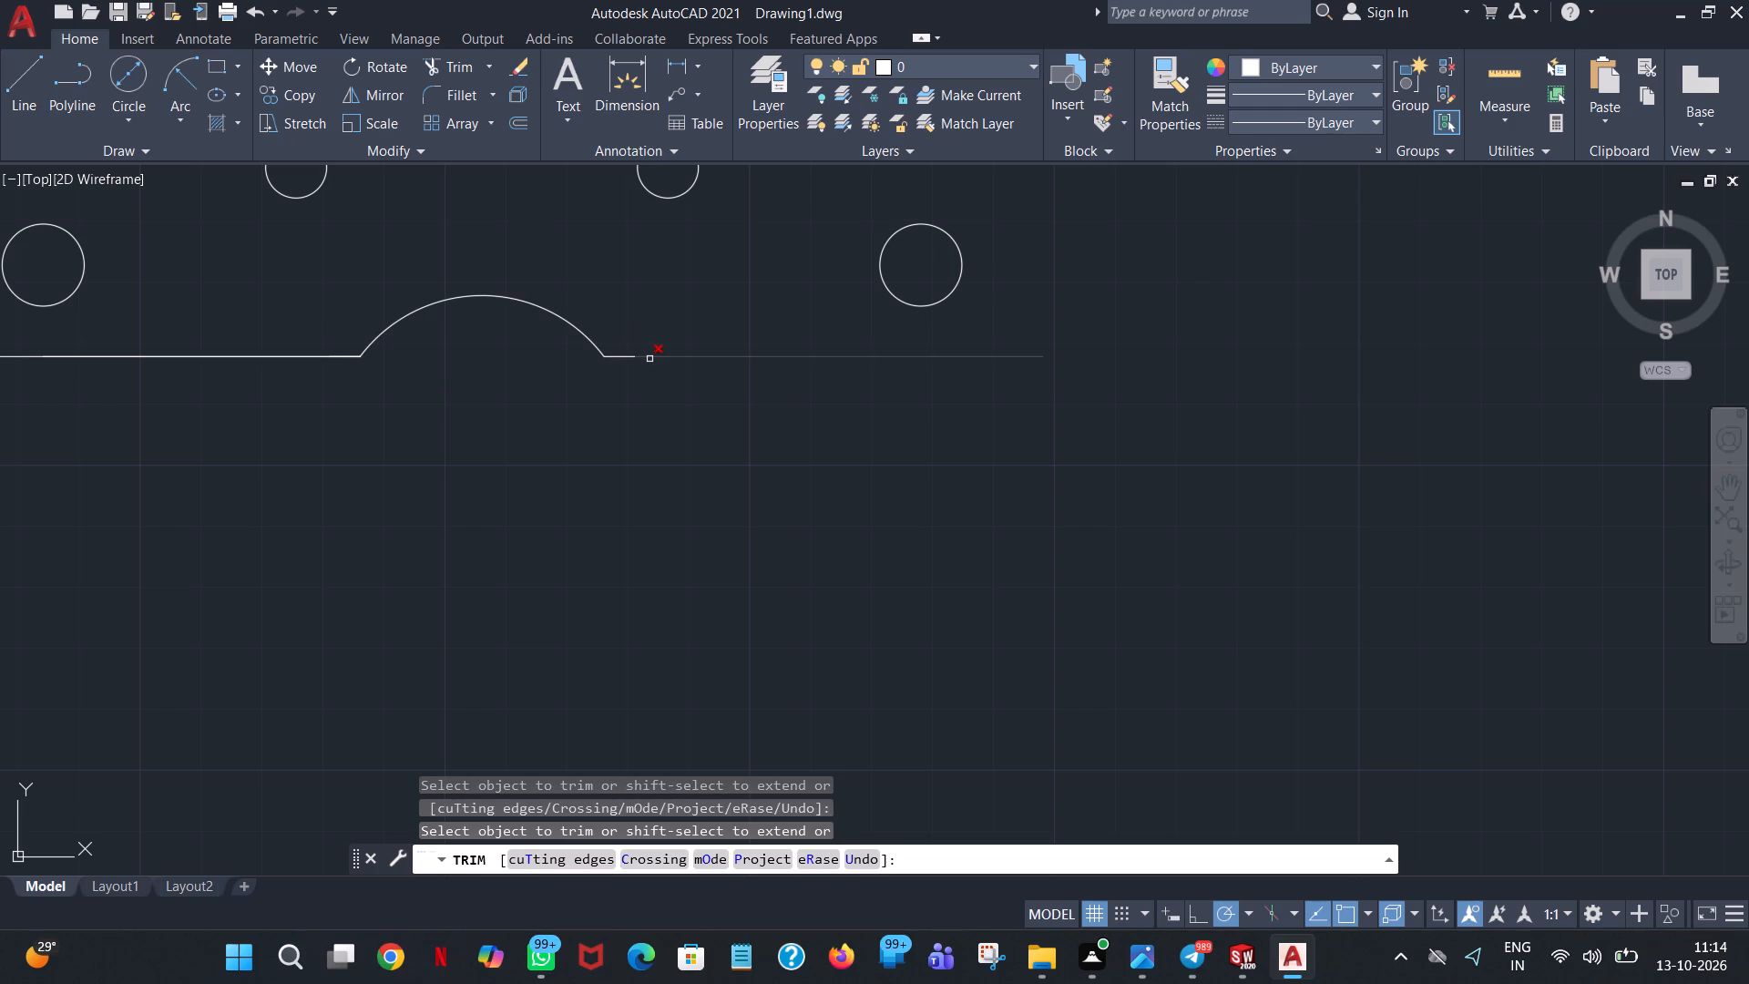
left_click(262, 358)
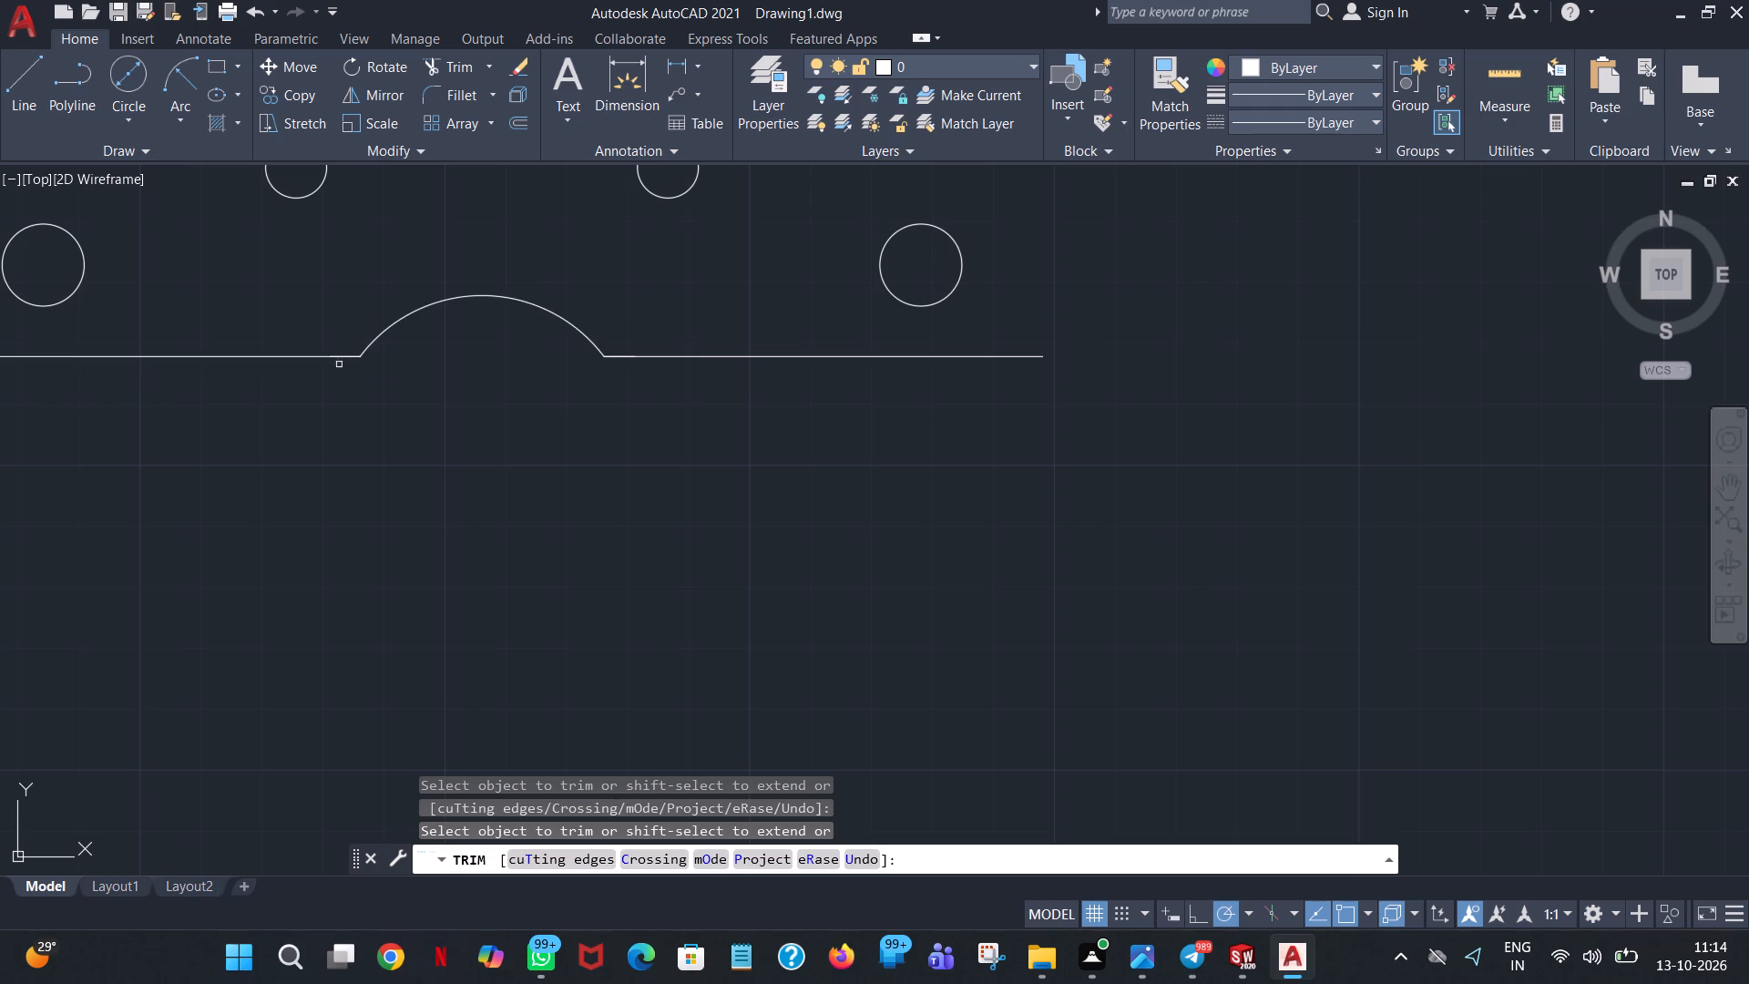
left_click(622, 356)
left_click(352, 357)
Draw a line from the right-hand corner circle's centre down to the base, 19 left along it and 3 vertically upward.
left_click(27, 76)
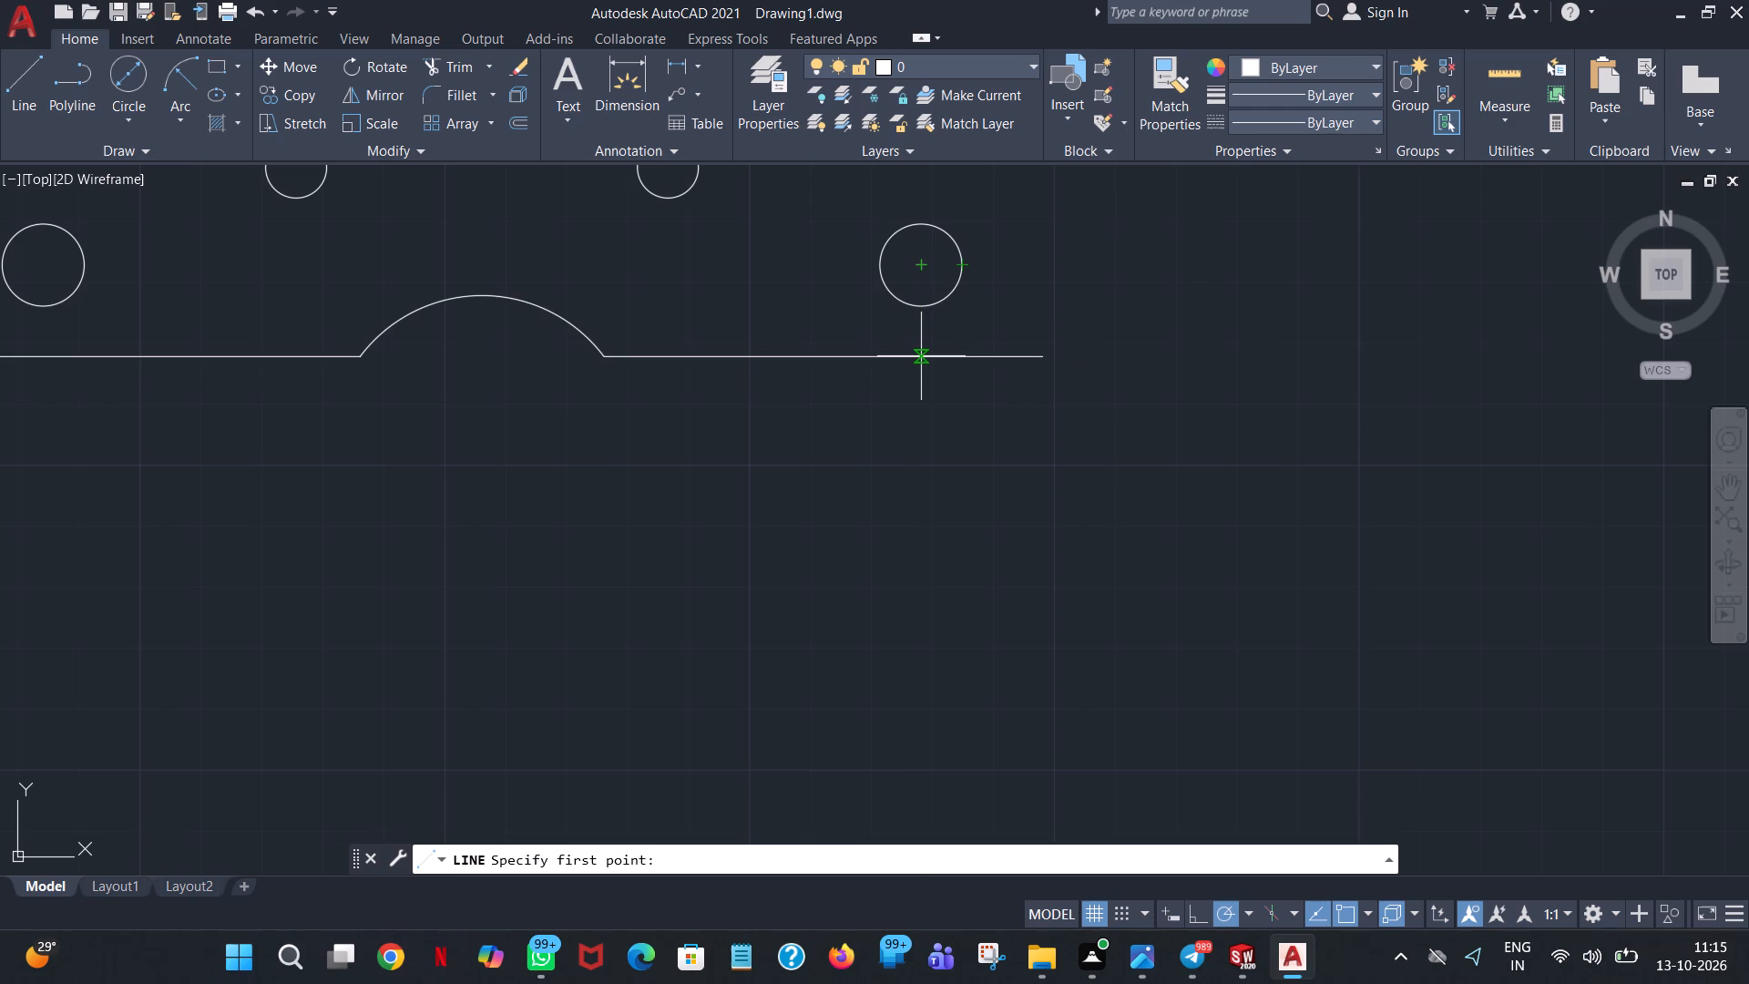
left_click(924, 265)
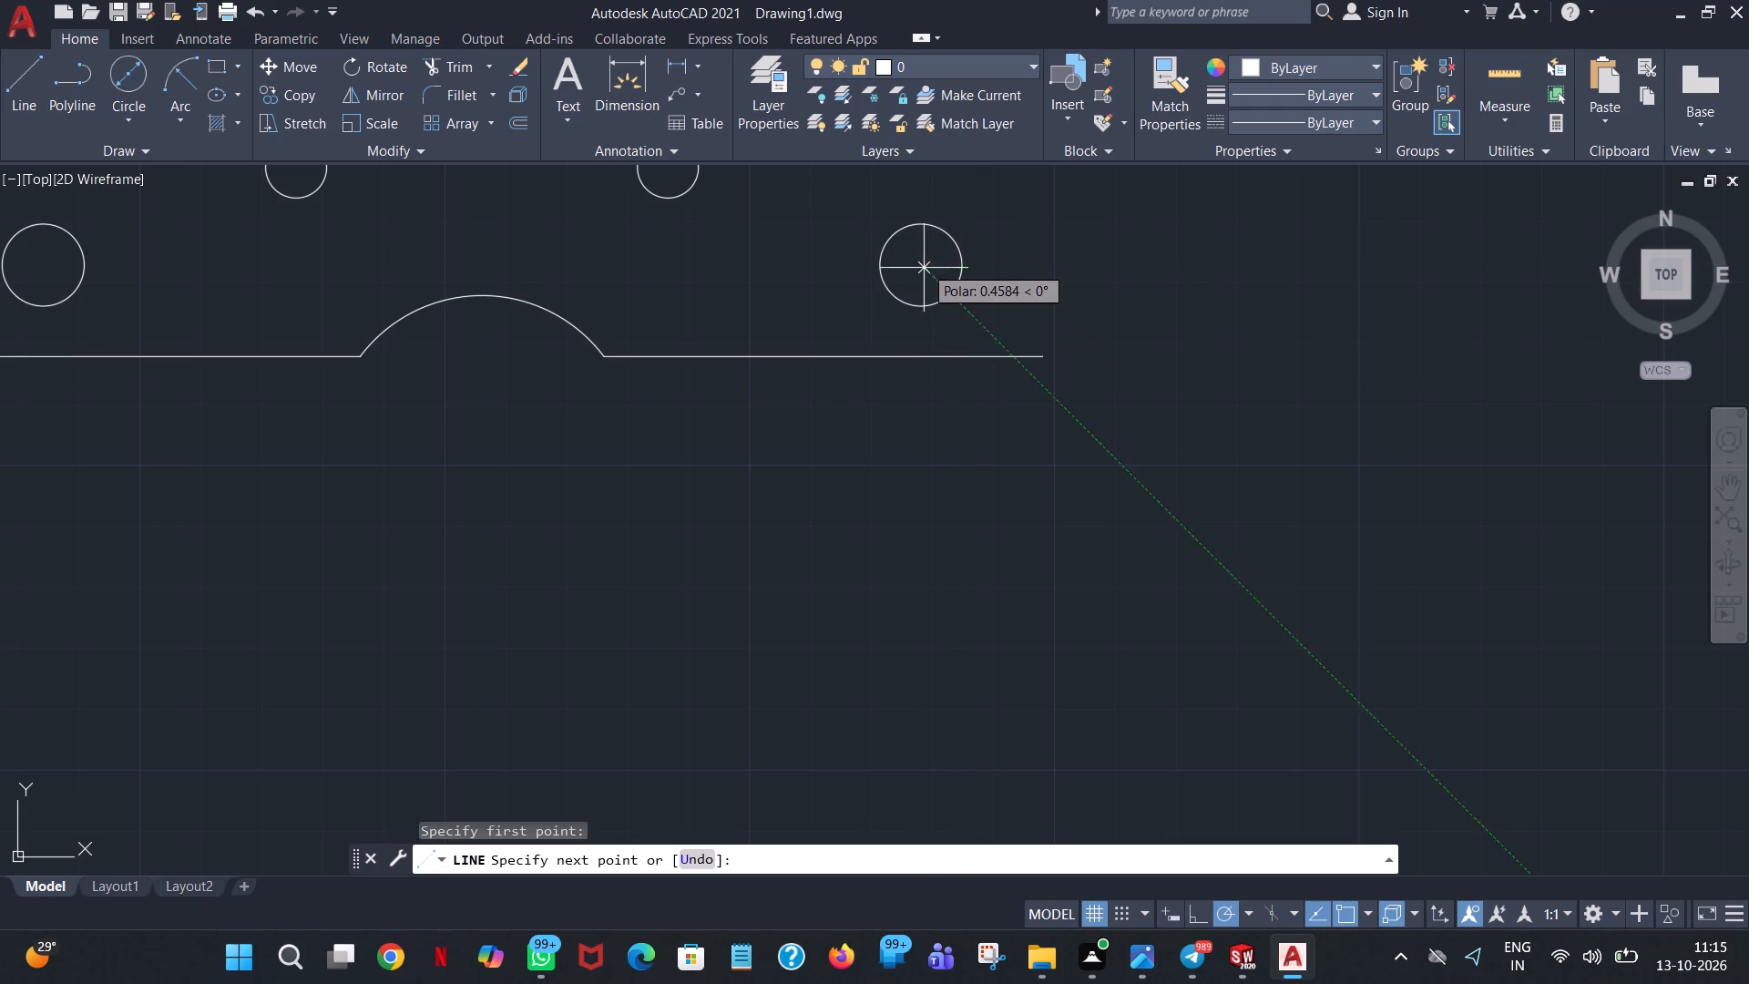
left_click(926, 357)
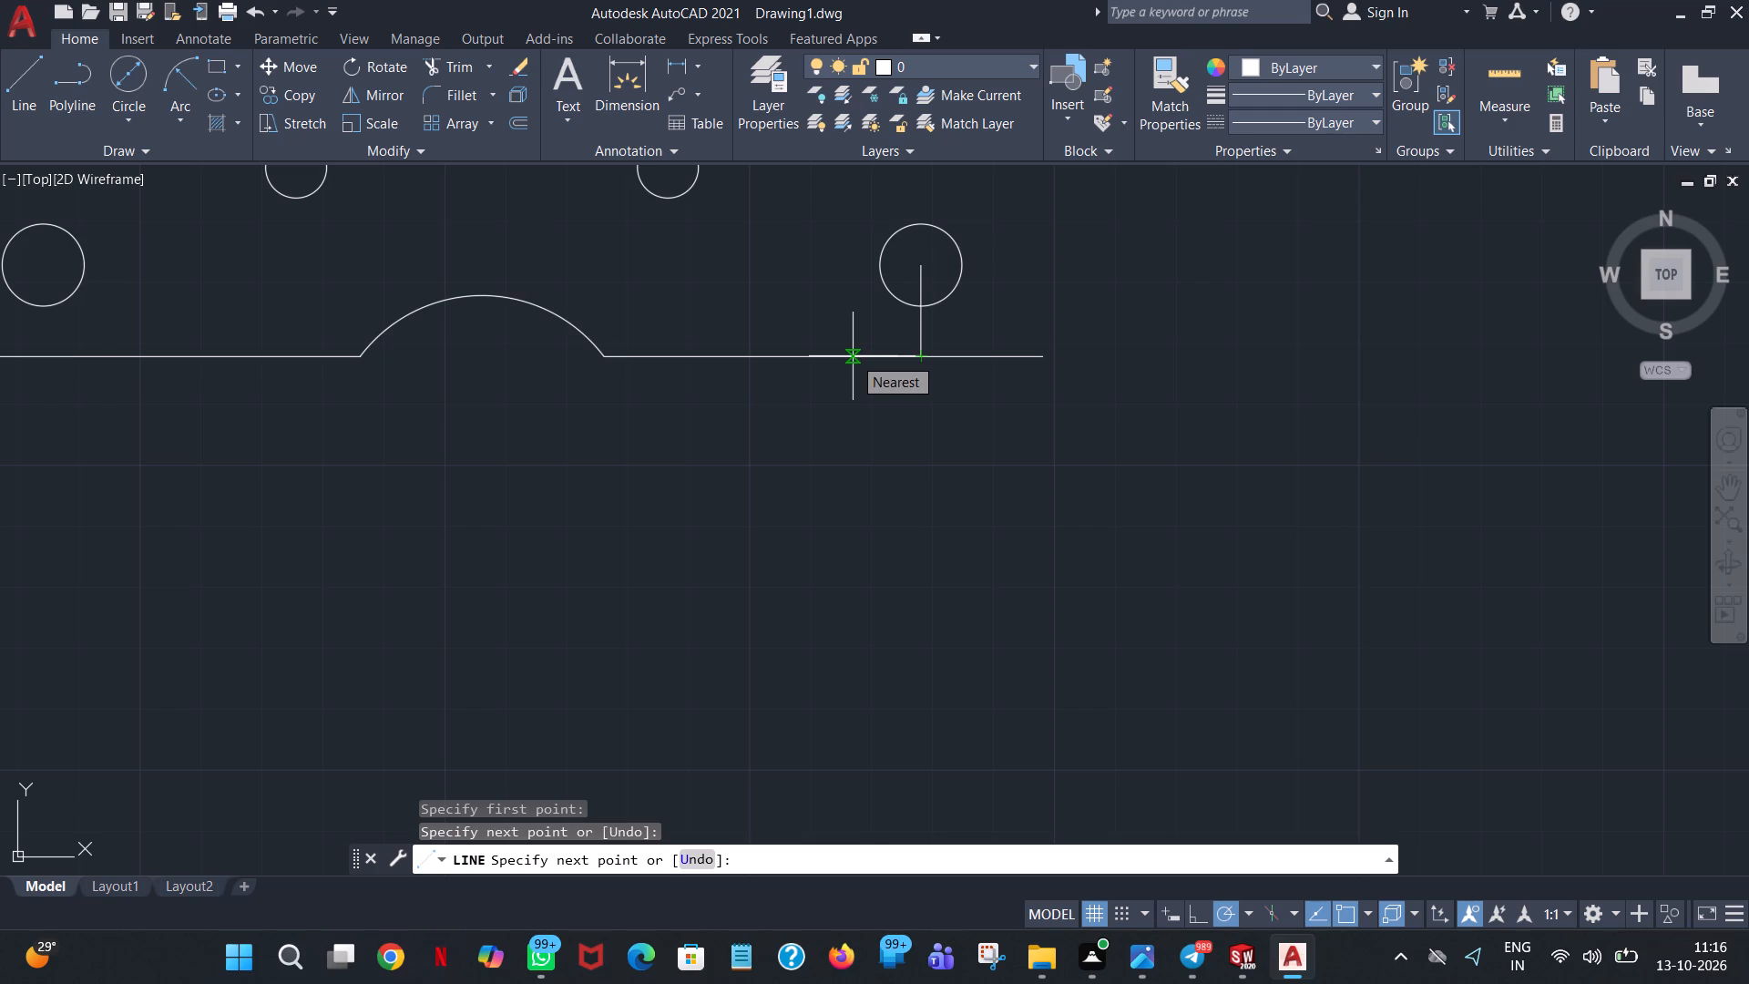
key("1")
key("9")
key("Return")
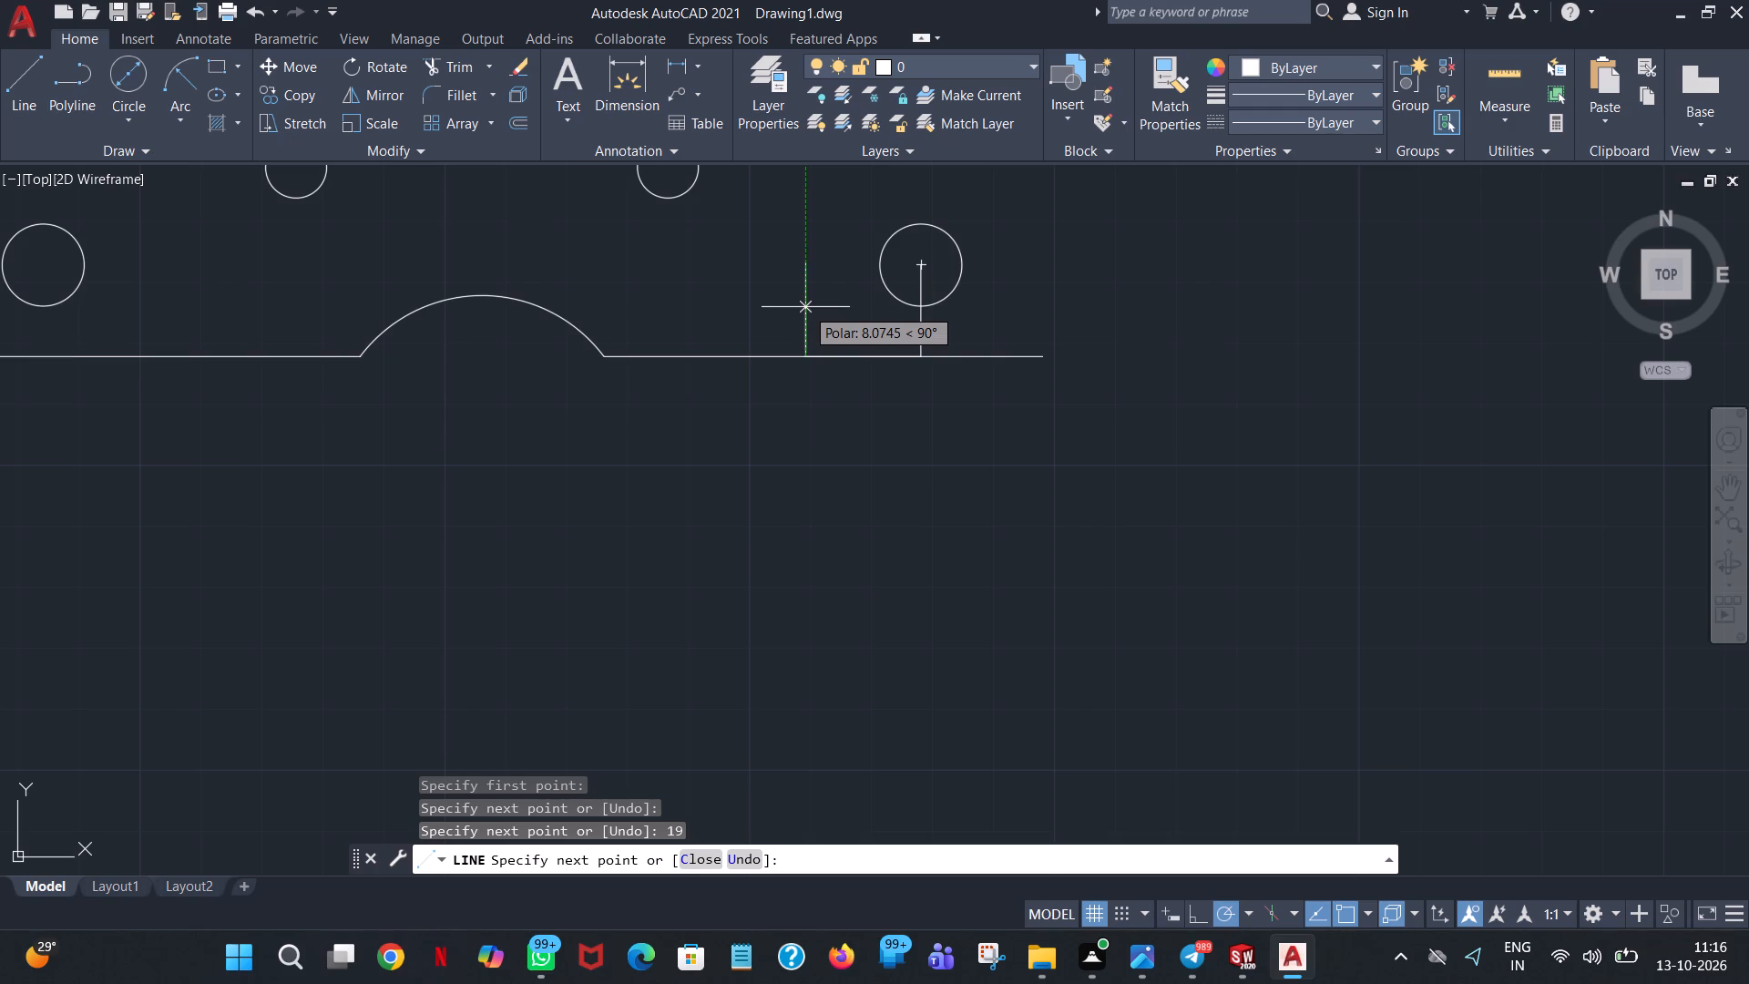
key("3")
key("Return")
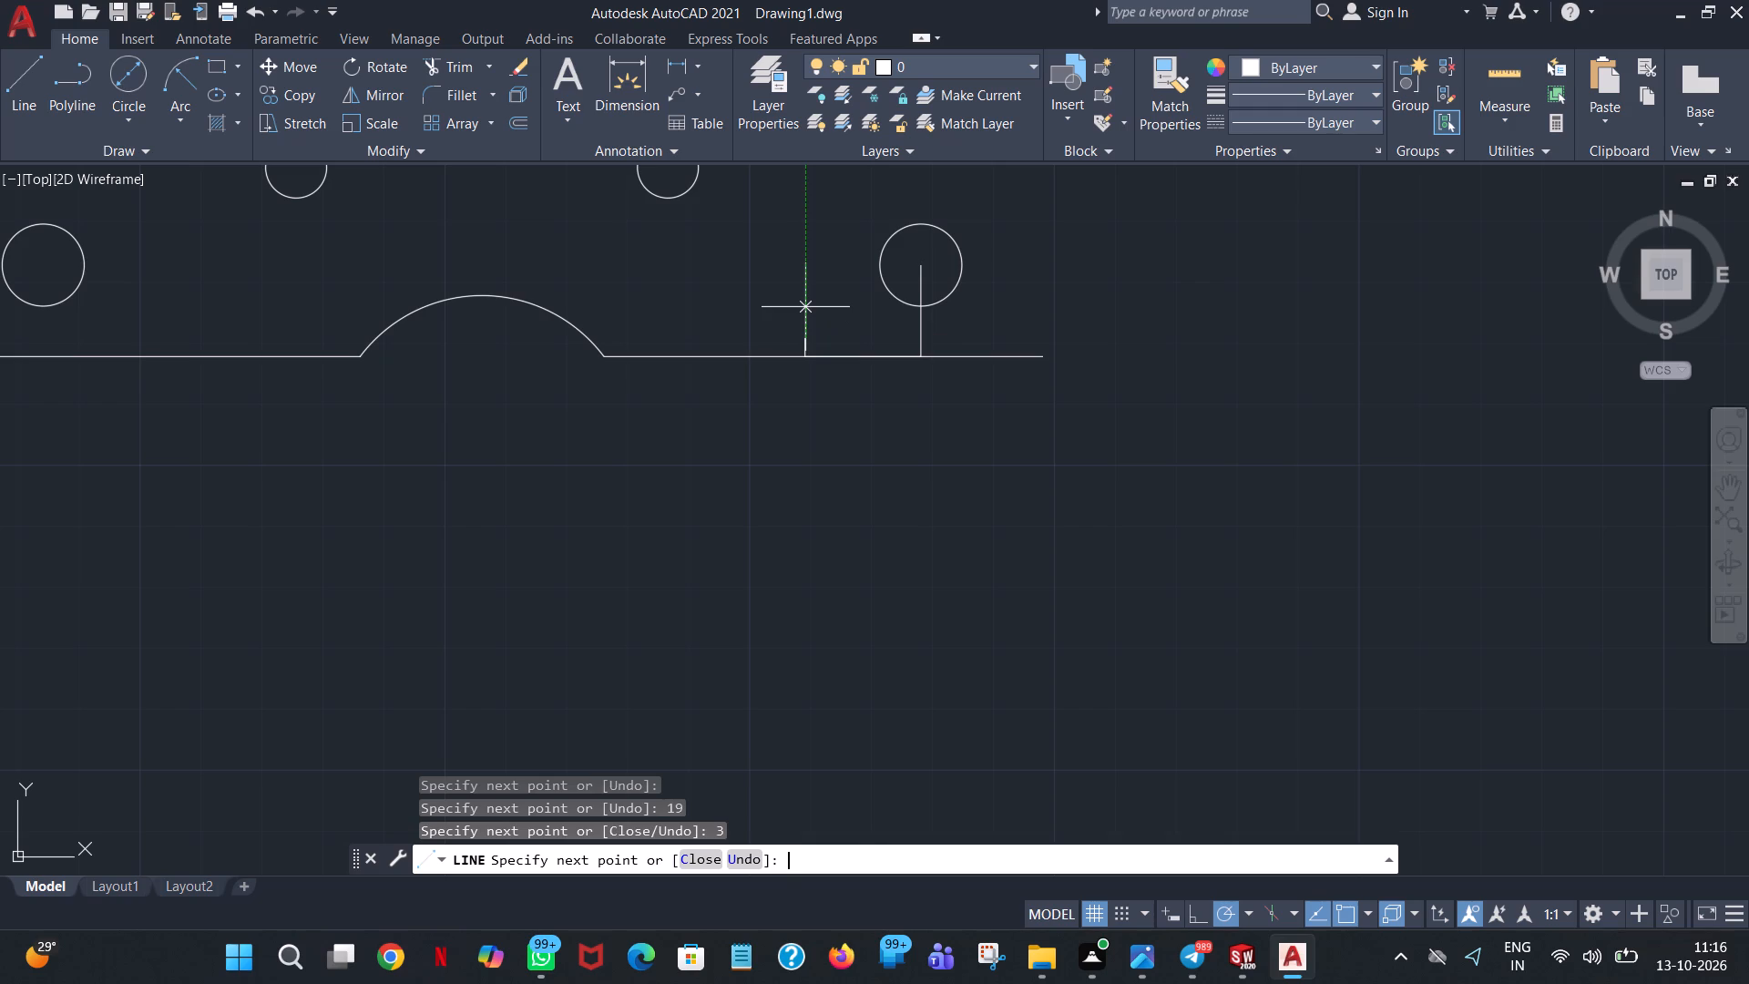
right_click(805, 307)
left_click(881, 320)
scroll(798, 368, "down", 3)
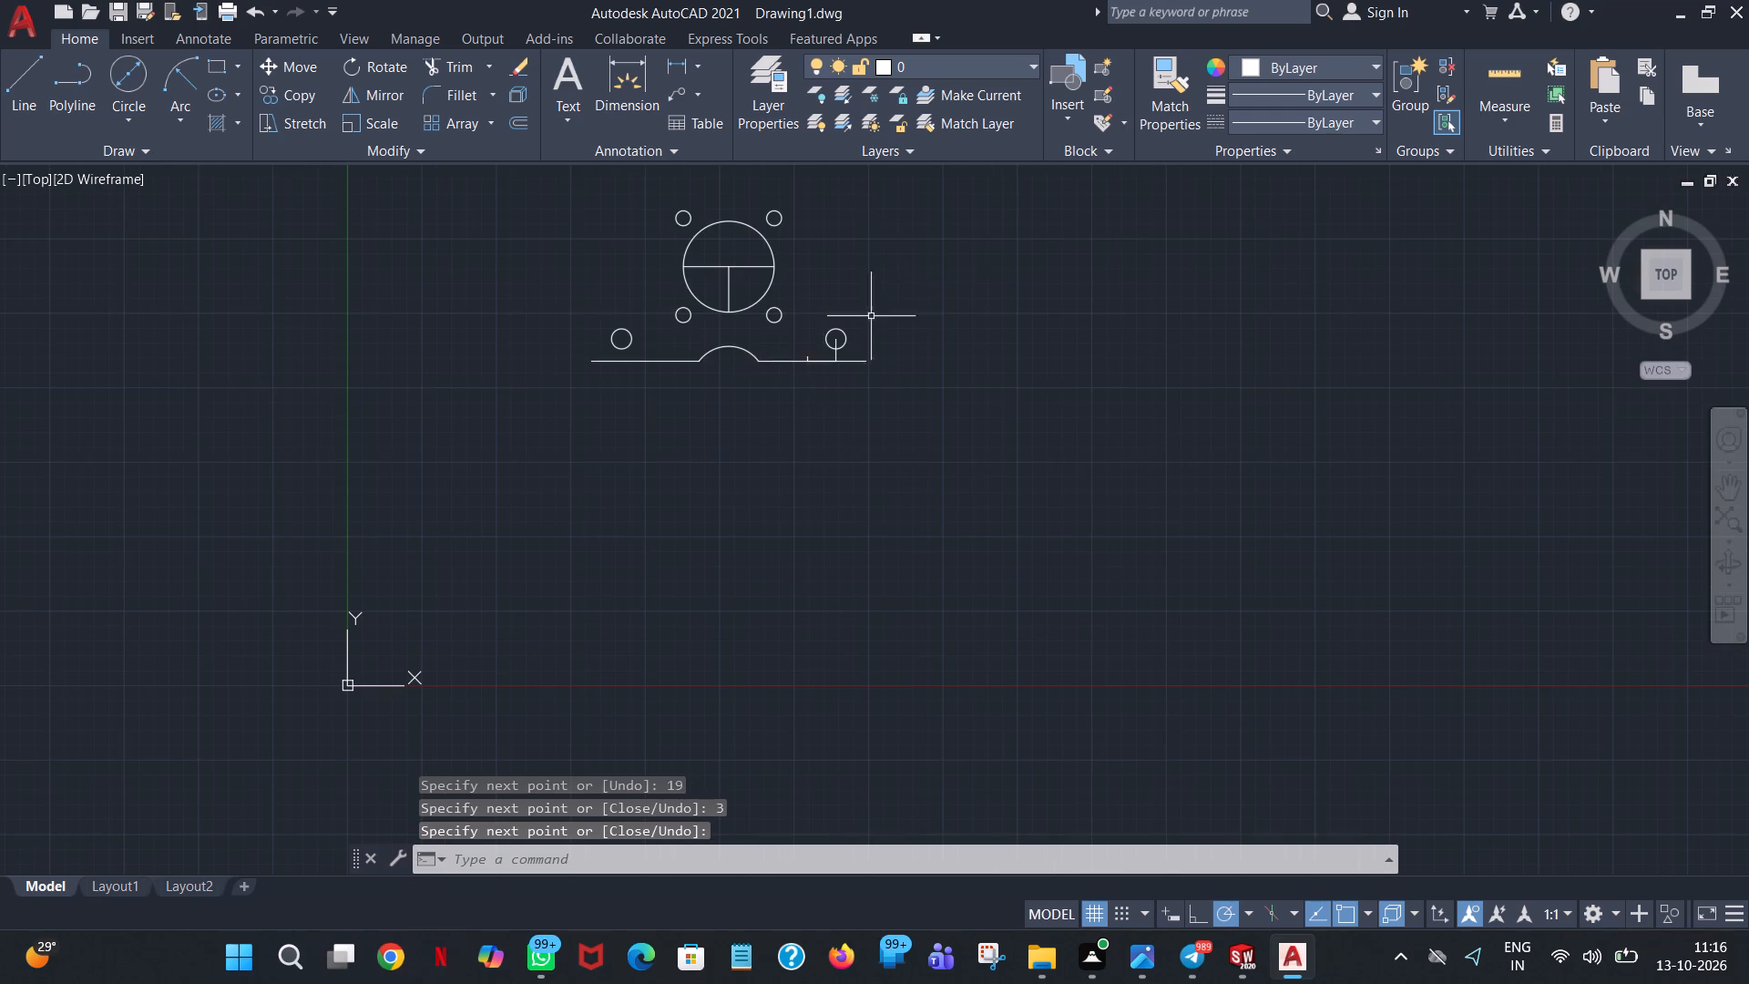
scroll(863, 361, "up", 3)
scroll(658, 329, "up", 3)
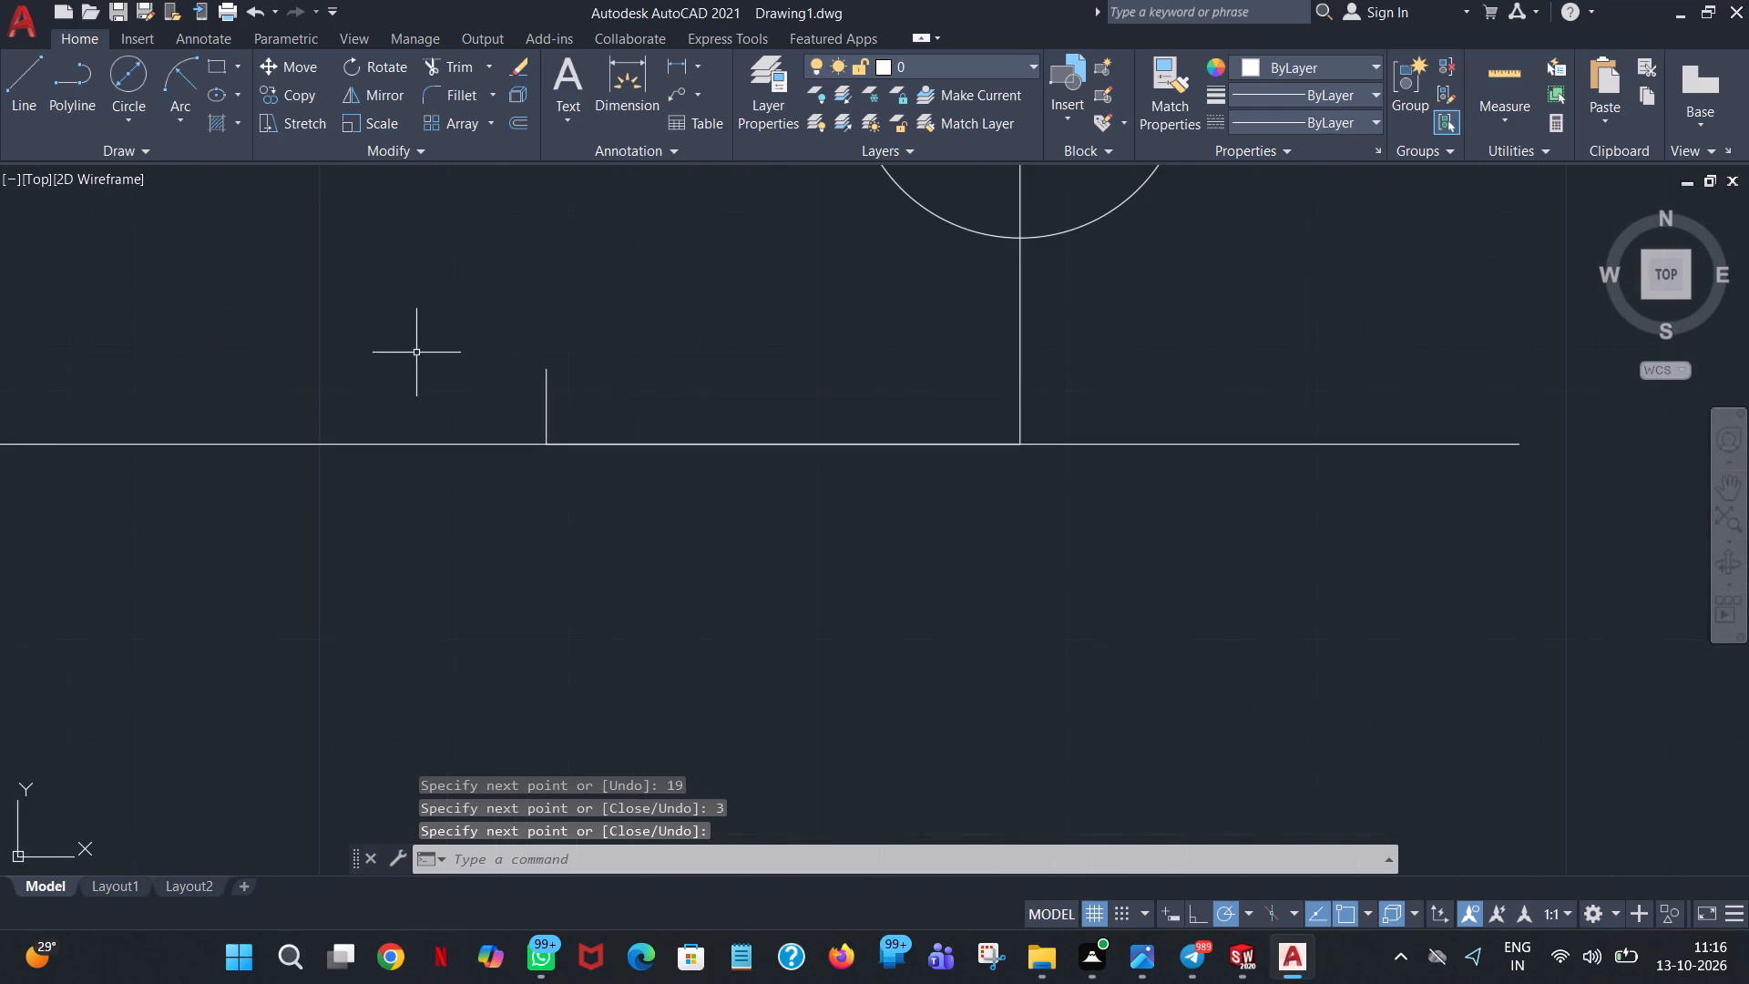
Draw a 6-long vertical line downward from the point where the short 3-long vertical line meets the base.
left_click(23, 74)
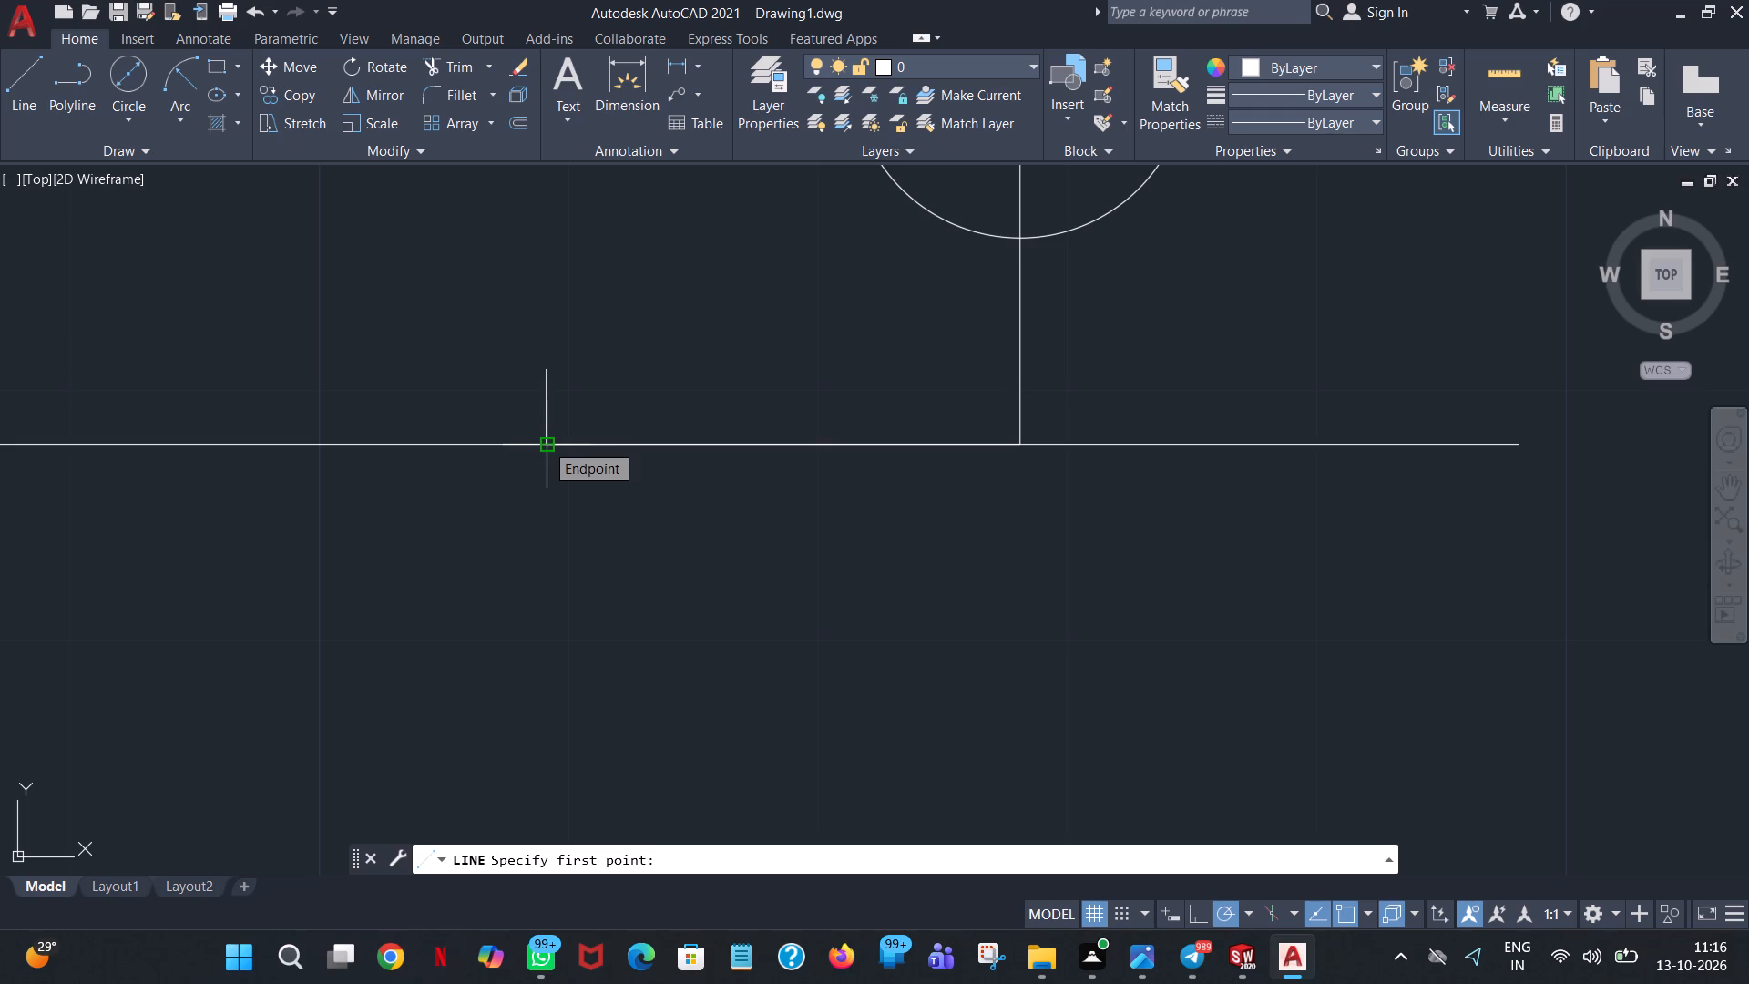
left_click(545, 443)
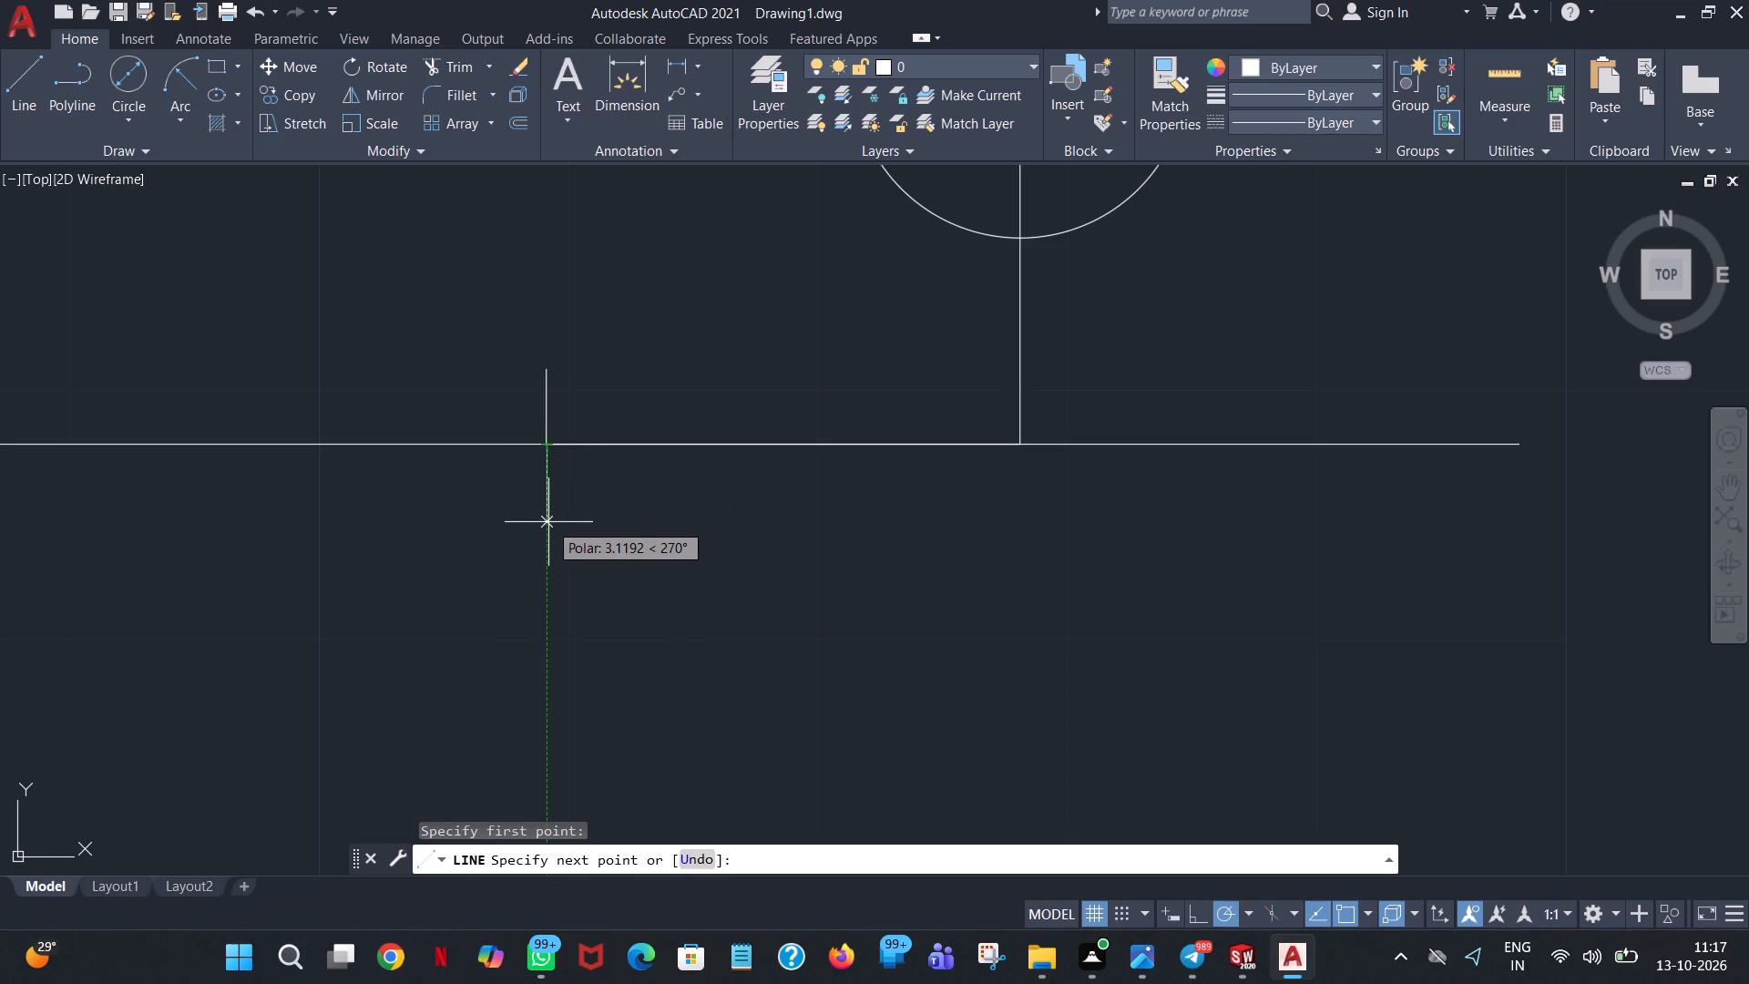
key("6")
key("Return")
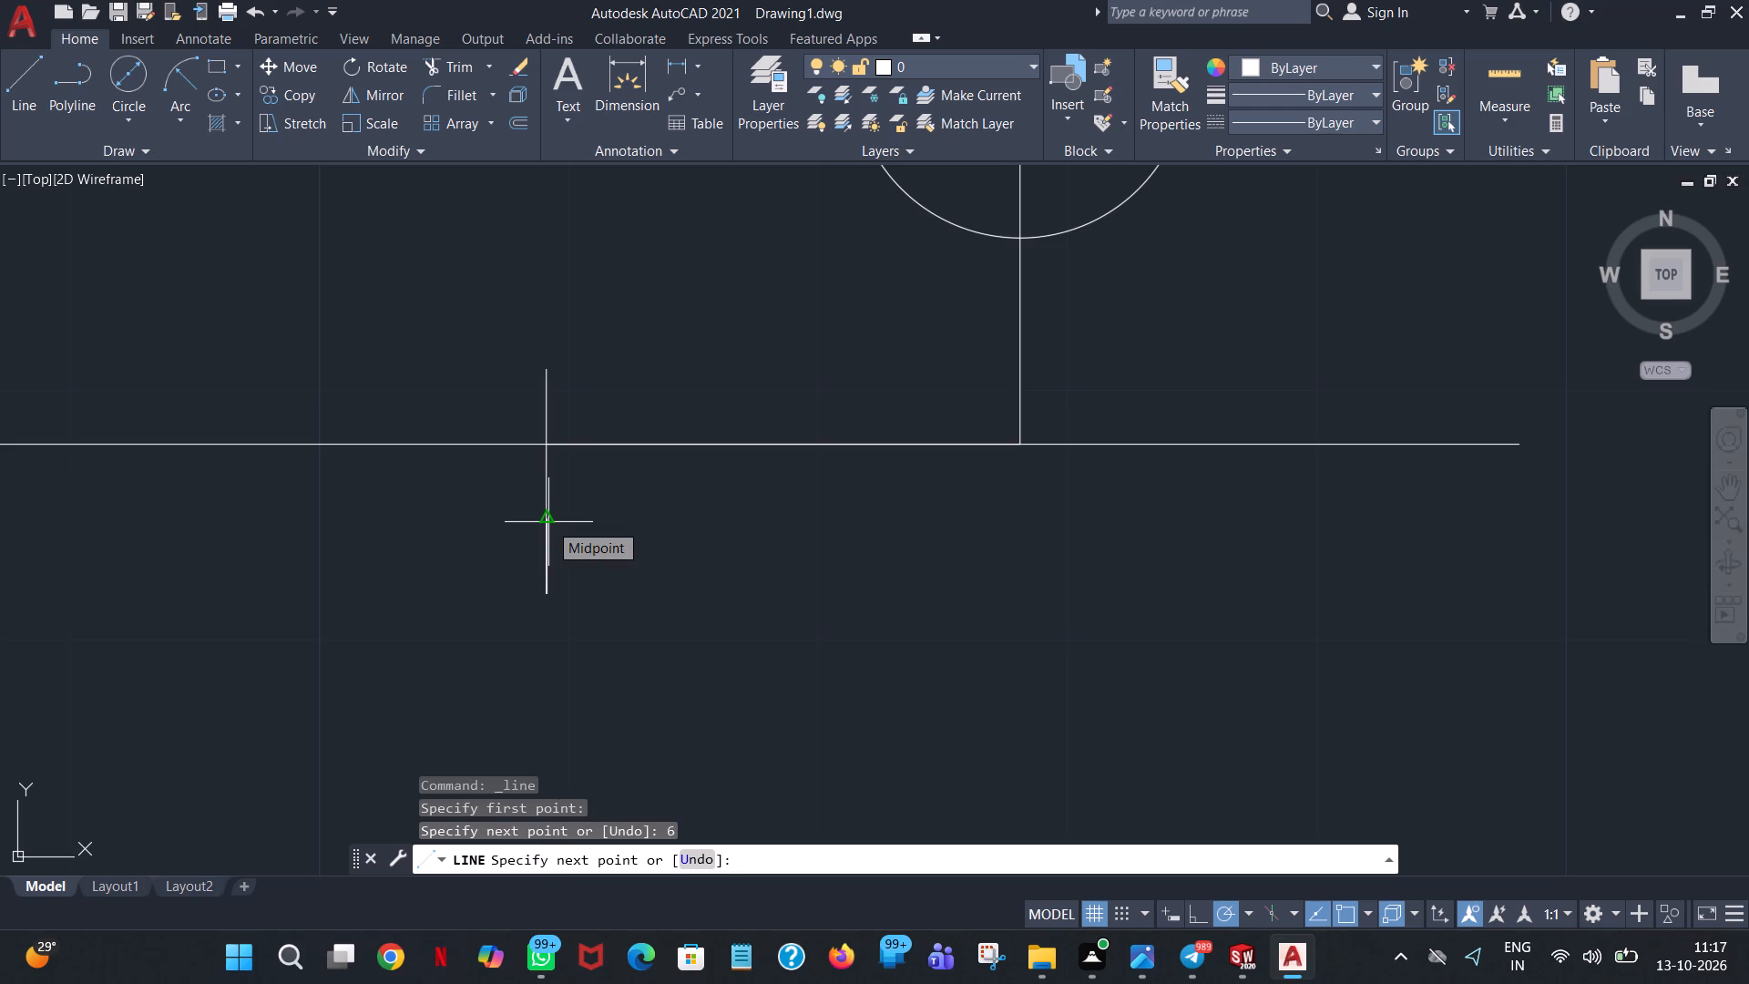
right_click(685, 555)
left_click(780, 565)
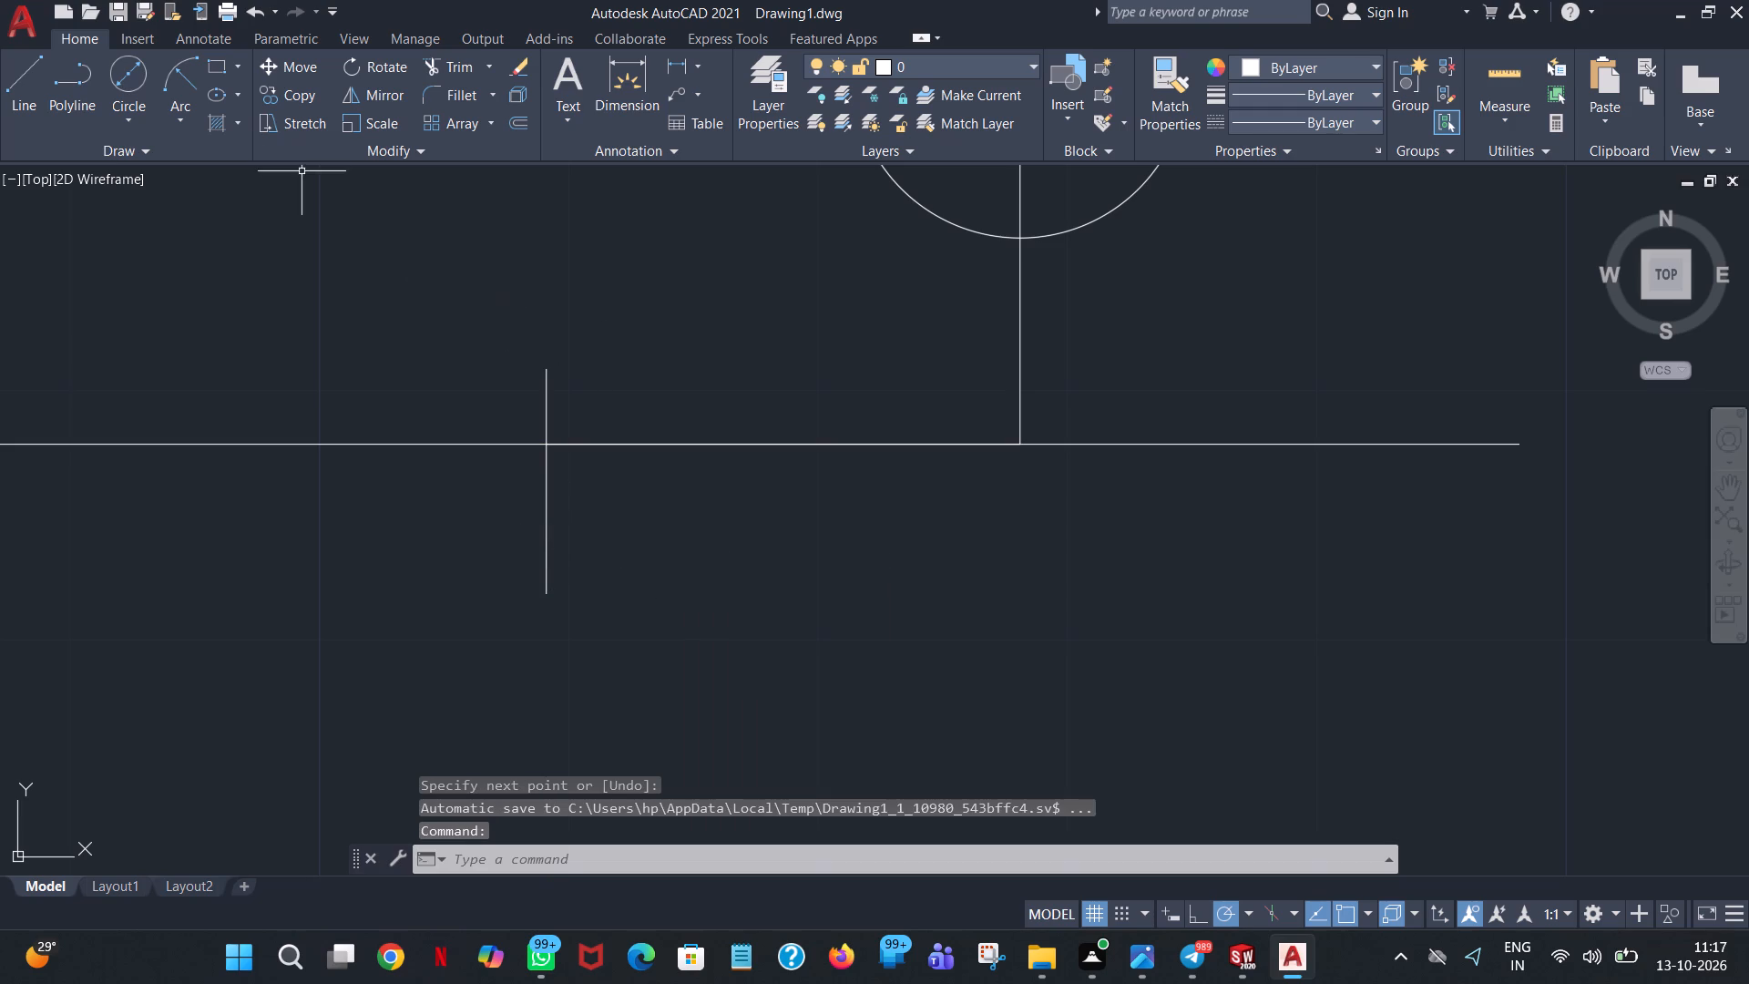
Draw a circle of radius 9 centred on the lower end of the vertical line below the base.
left_click(138, 117)
left_click(171, 152)
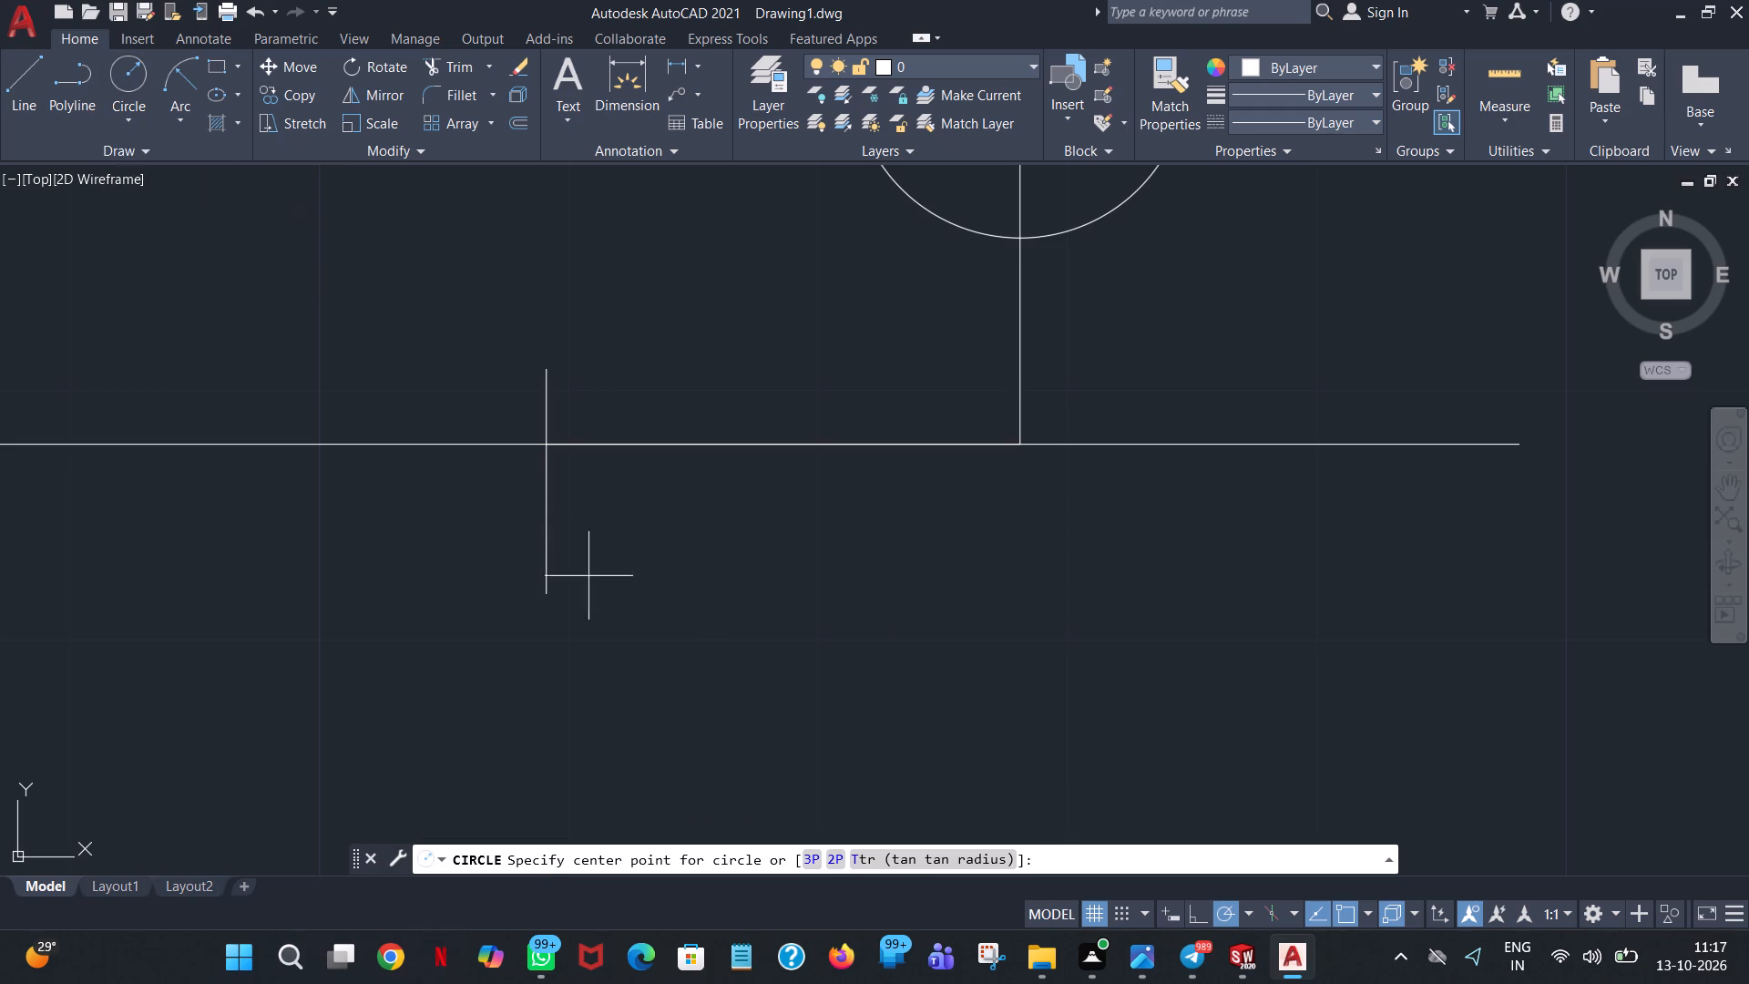
left_click(546, 593)
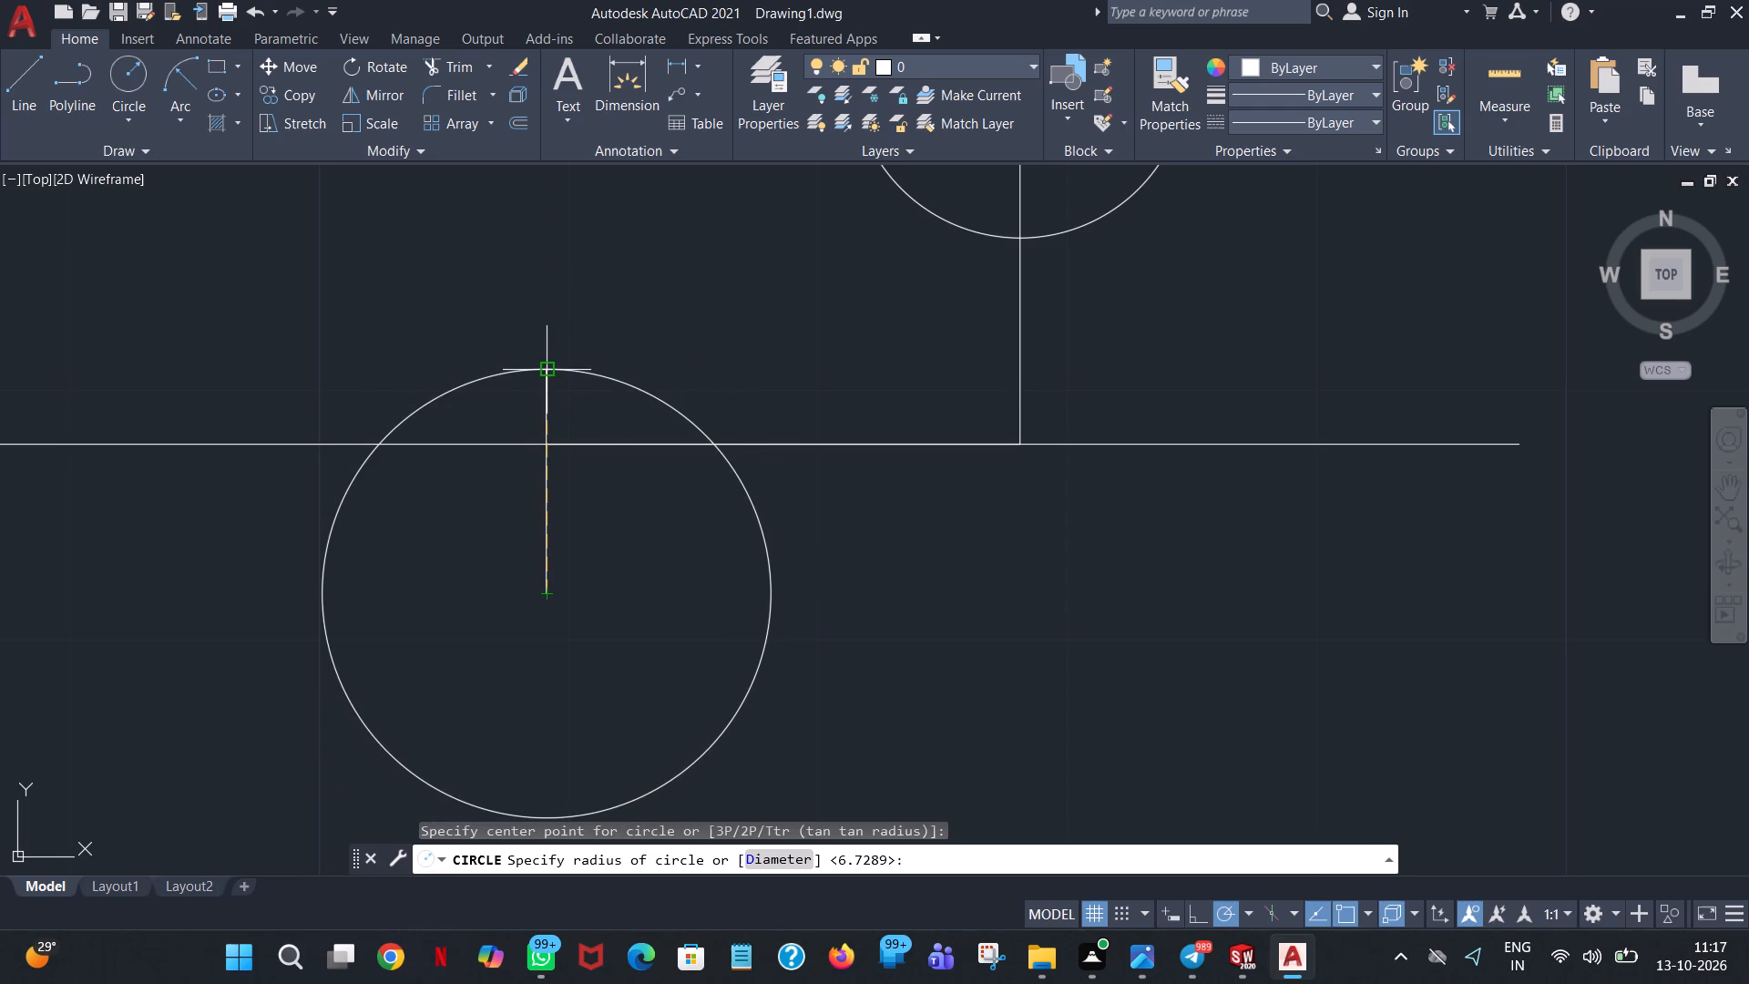
key("9")
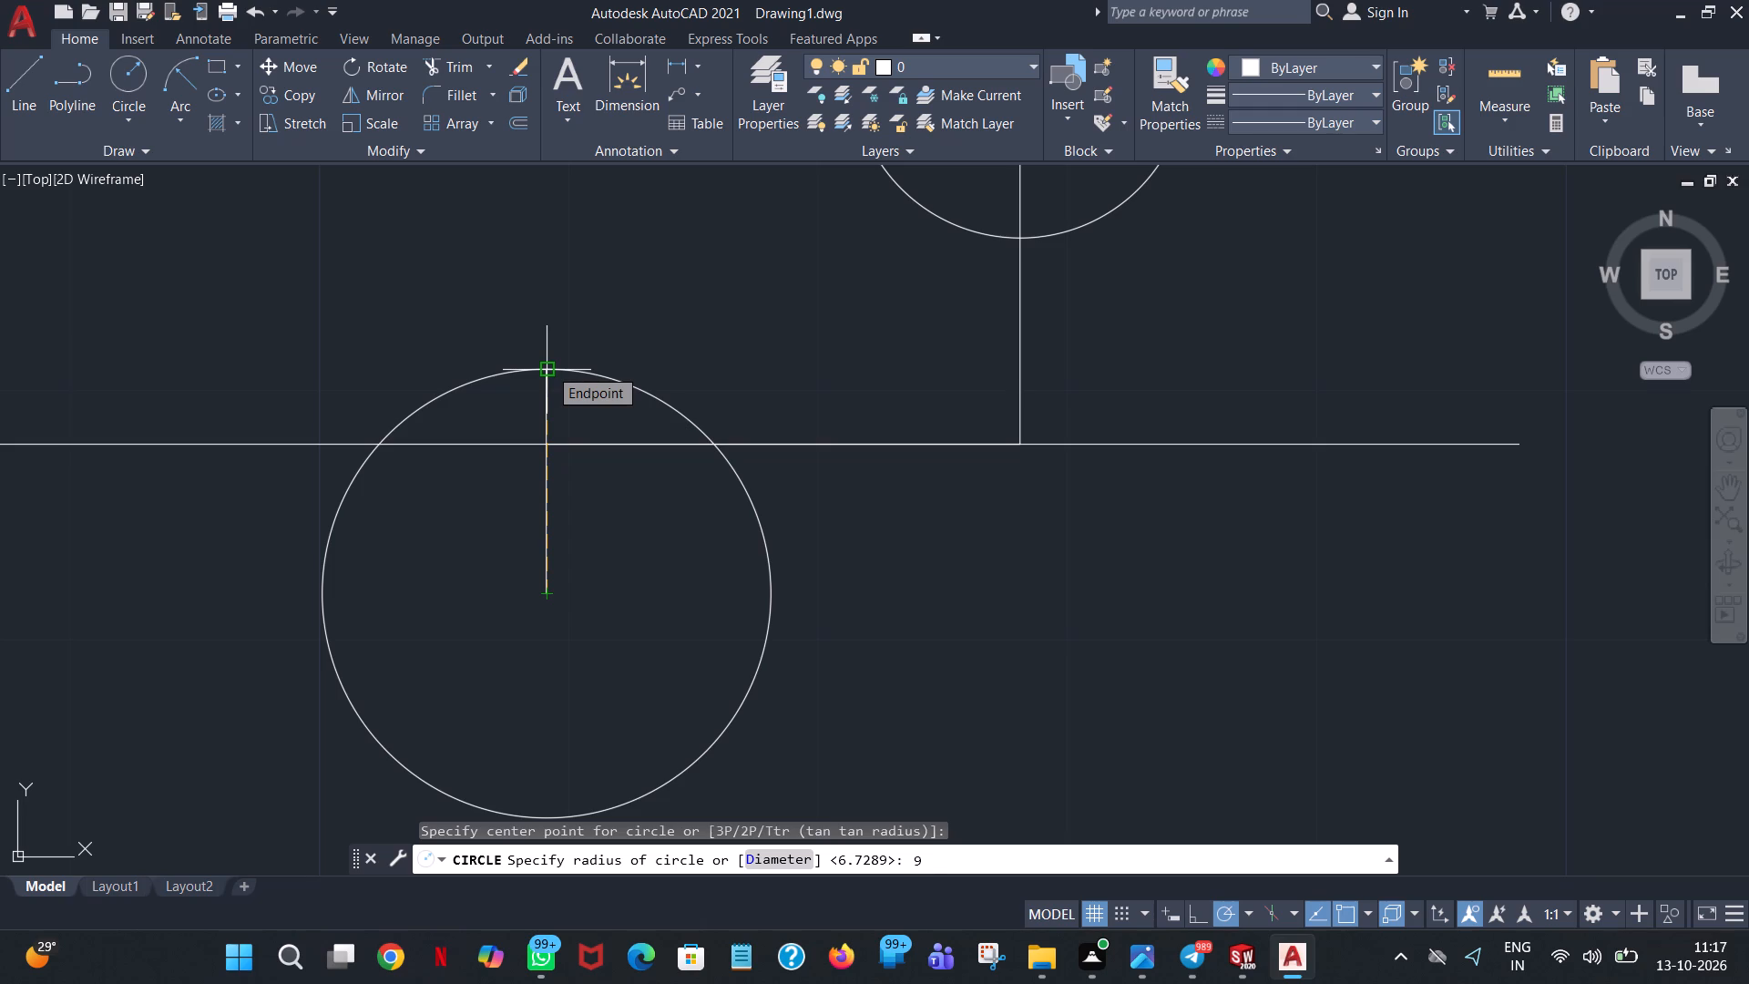
key("Return")
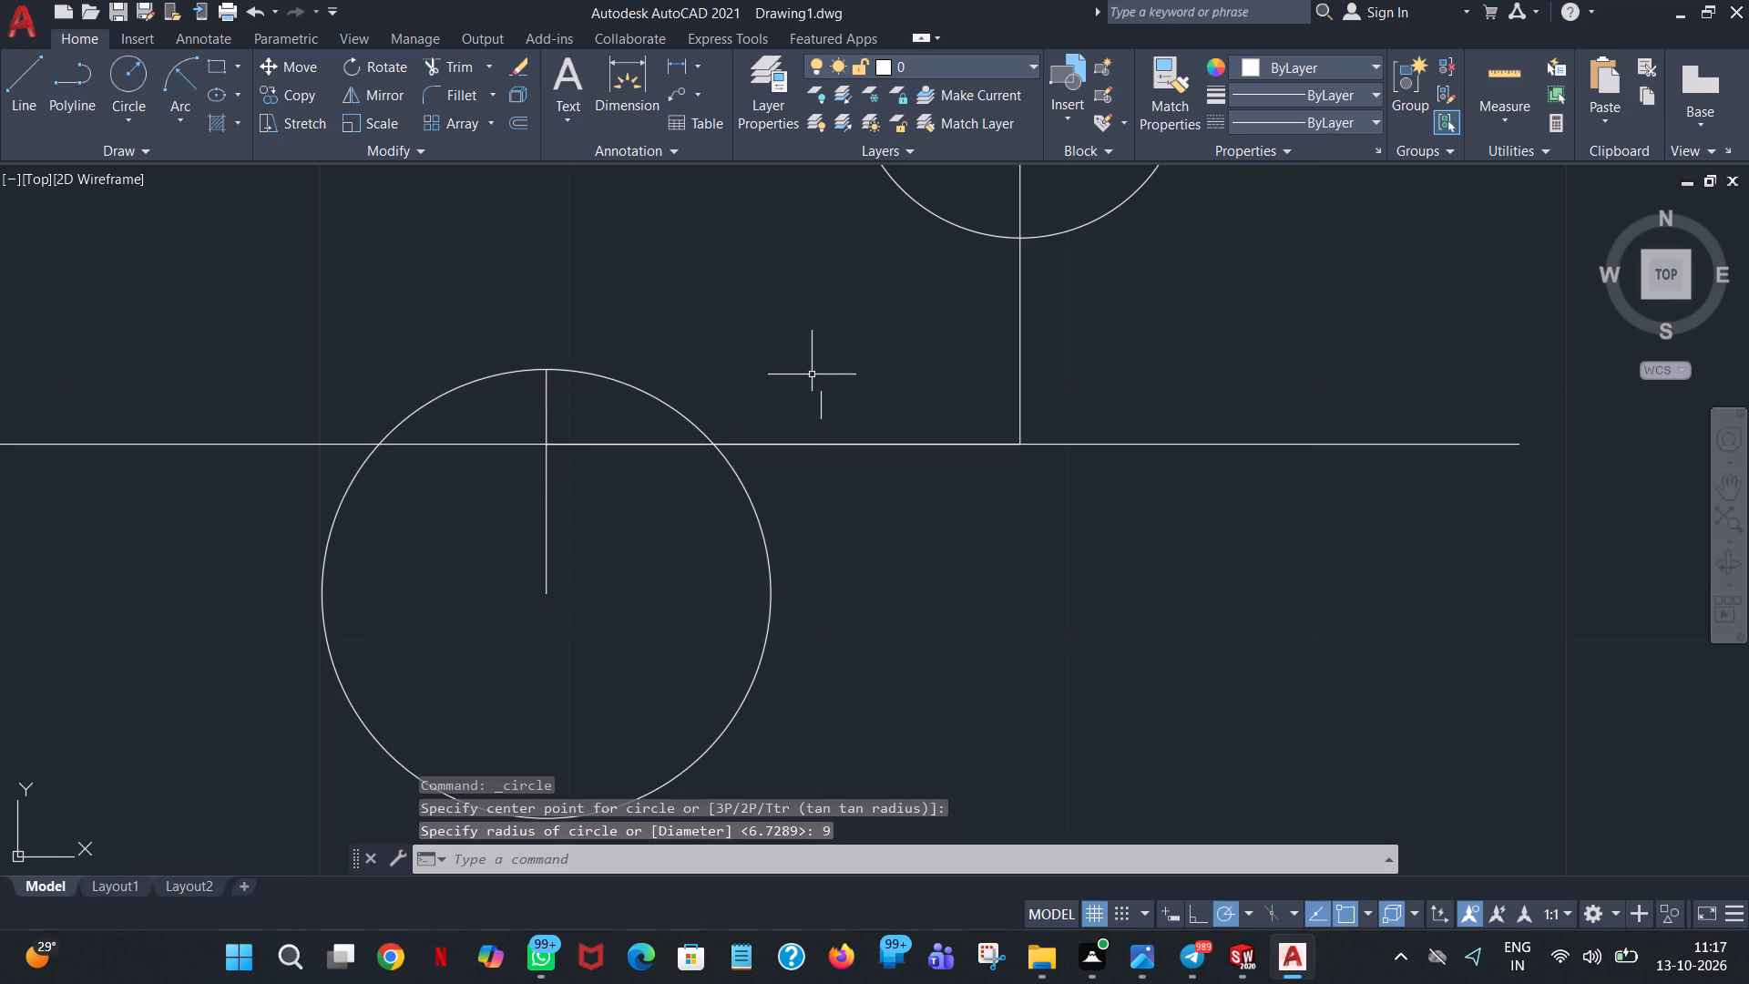
Trim the radius 9 circle to its arc above the base, removing its vertical construction lines and the base segments under the arc.
left_click(448, 74)
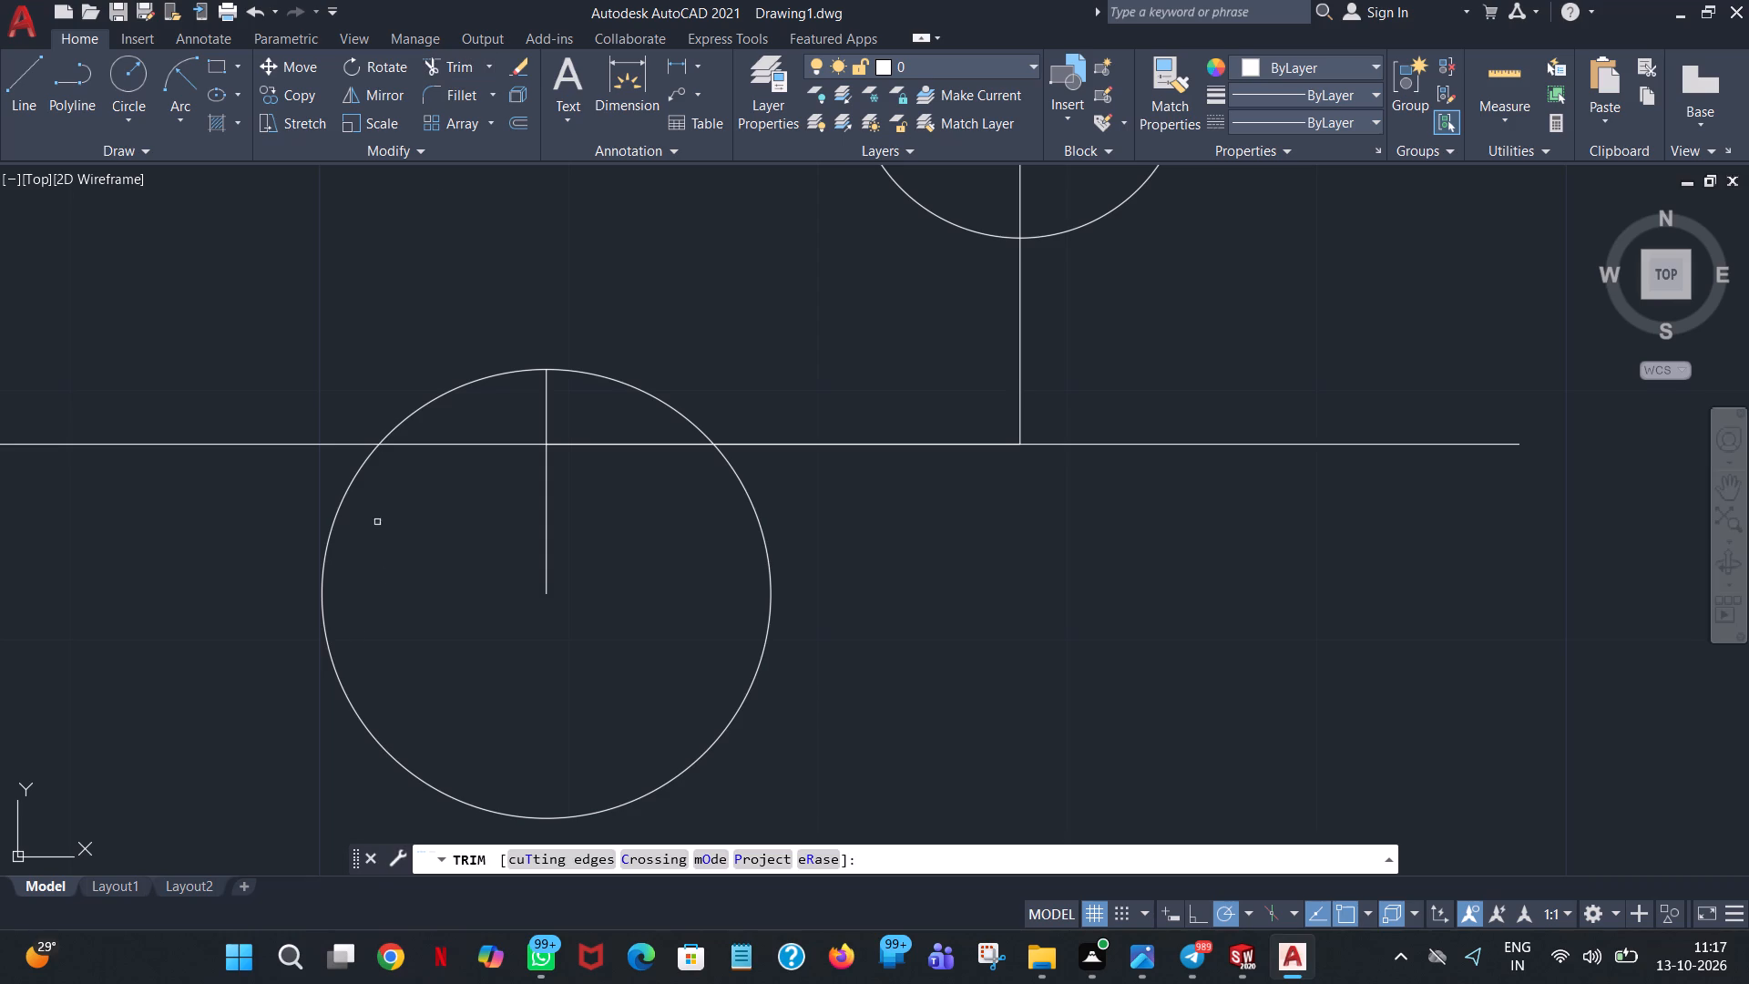
left_click(348, 702)
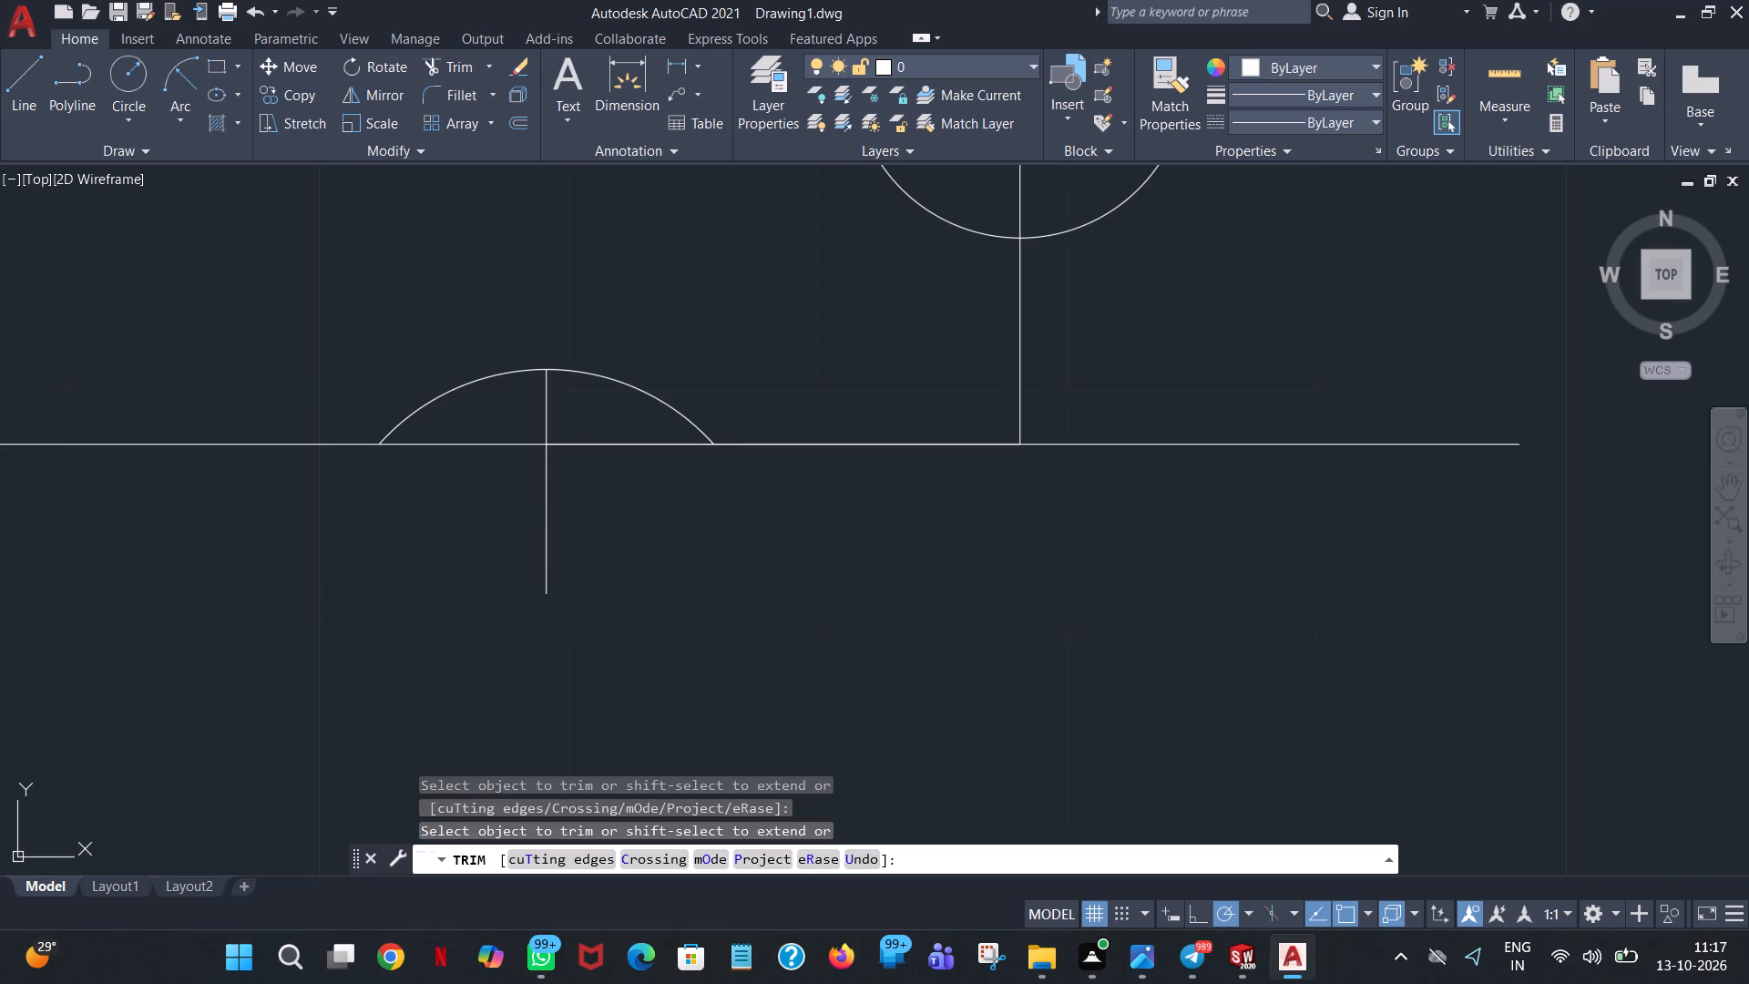
left_click(550, 517)
left_click(529, 518)
left_click(549, 413)
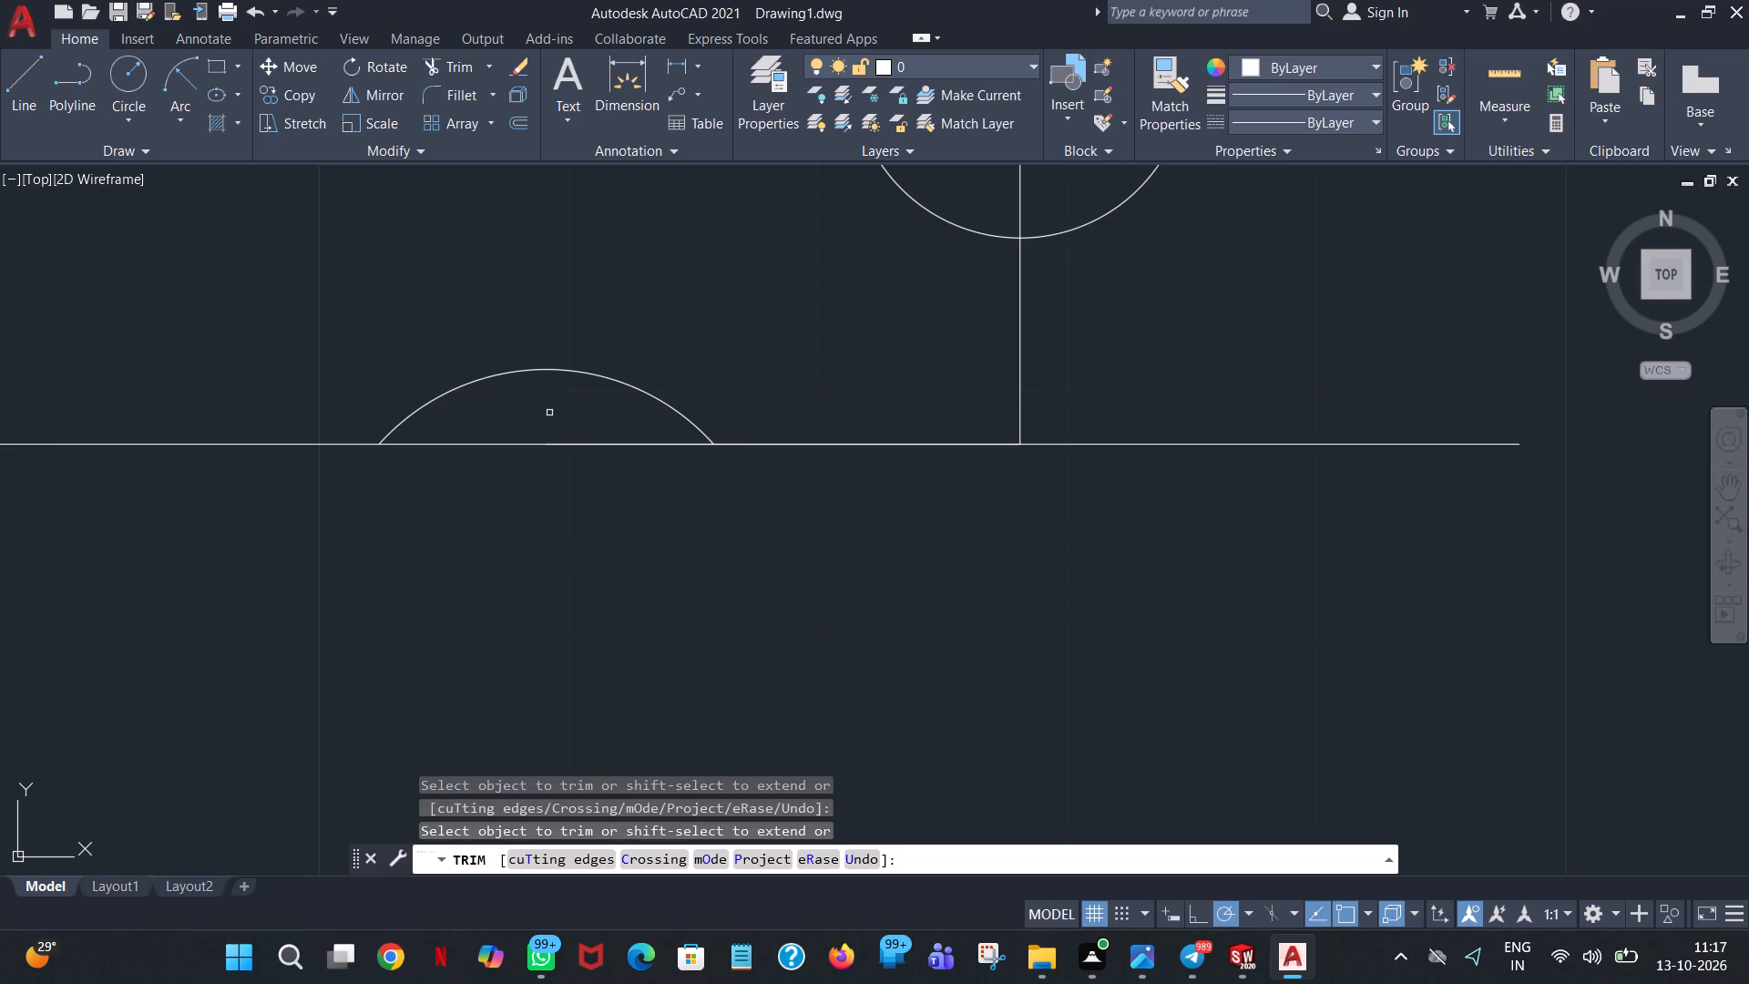
scroll(549, 413, "up", 2)
scroll(549, 413, "down", 4)
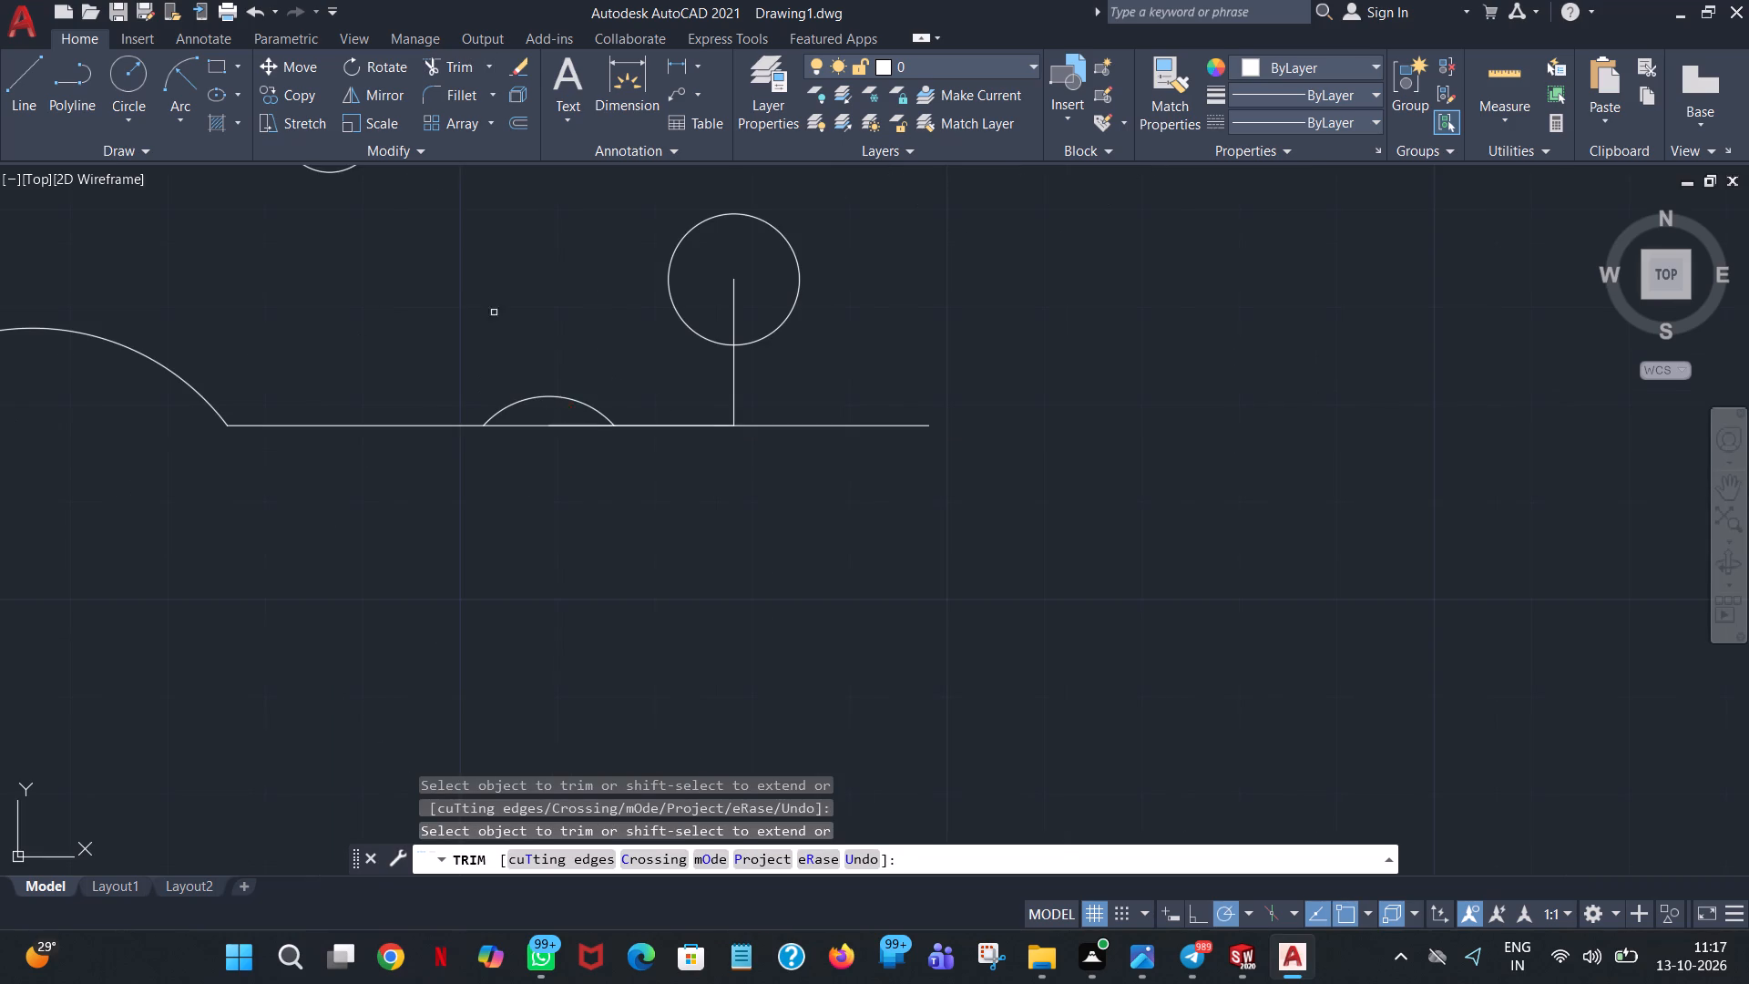
left_click(462, 67)
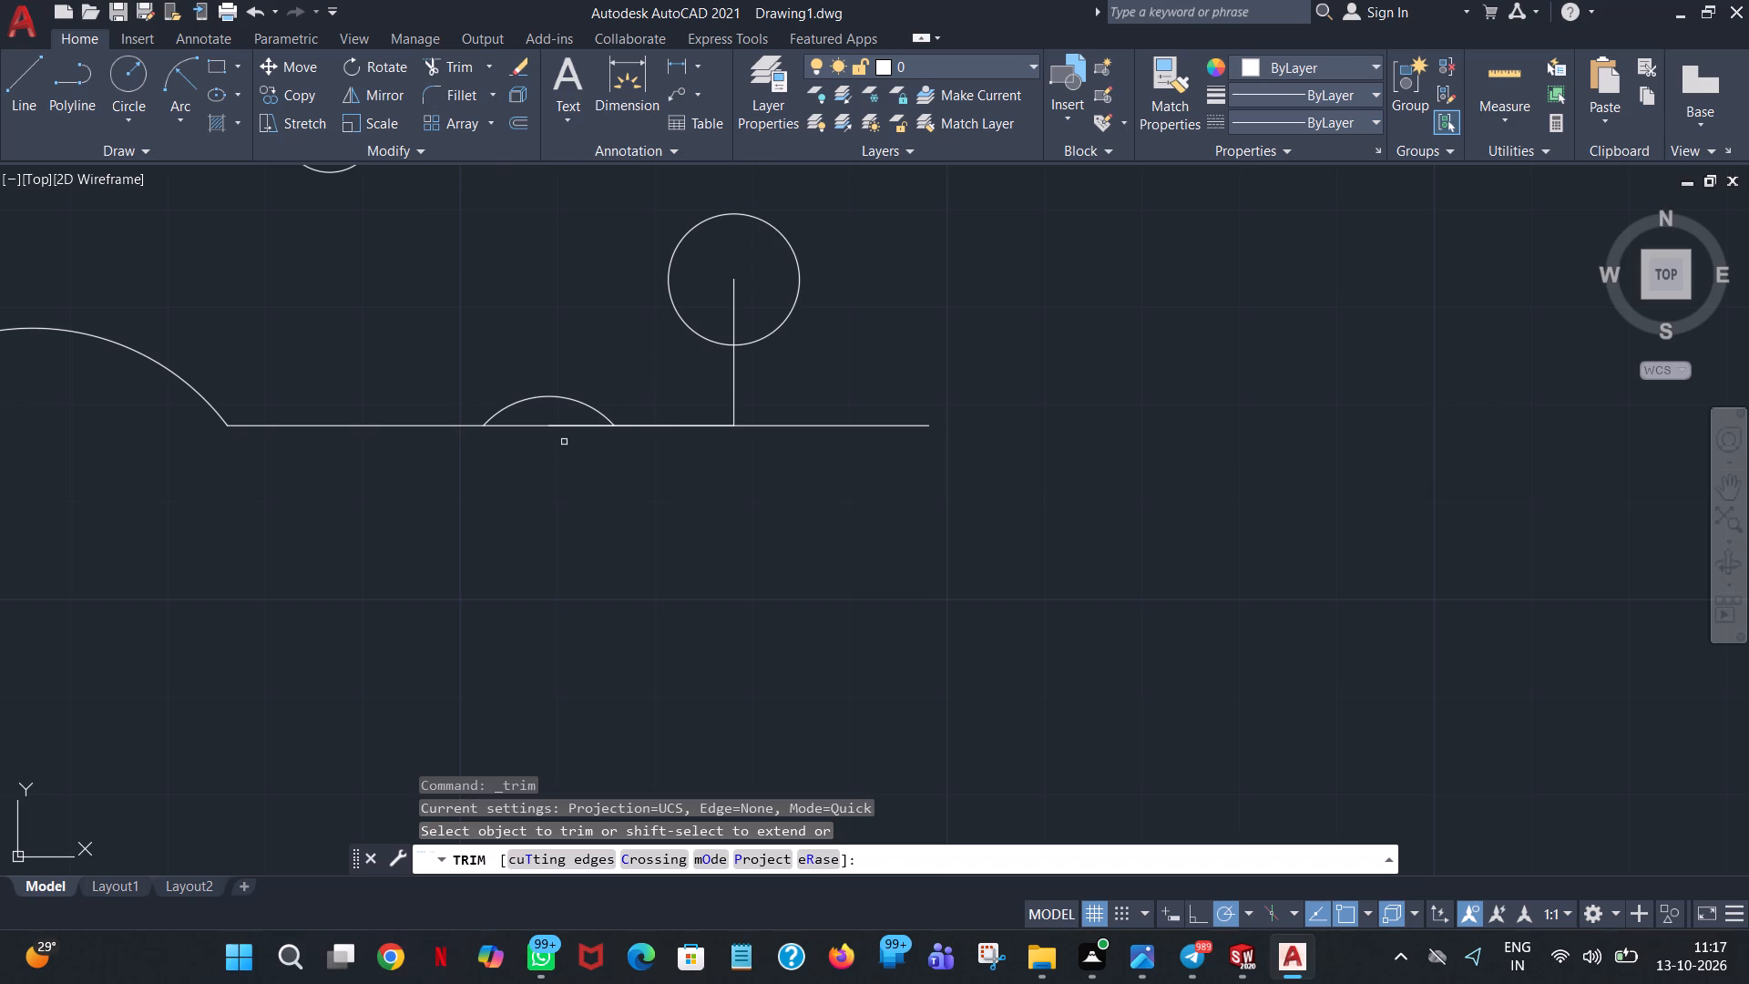
left_click(558, 426)
left_click(540, 426)
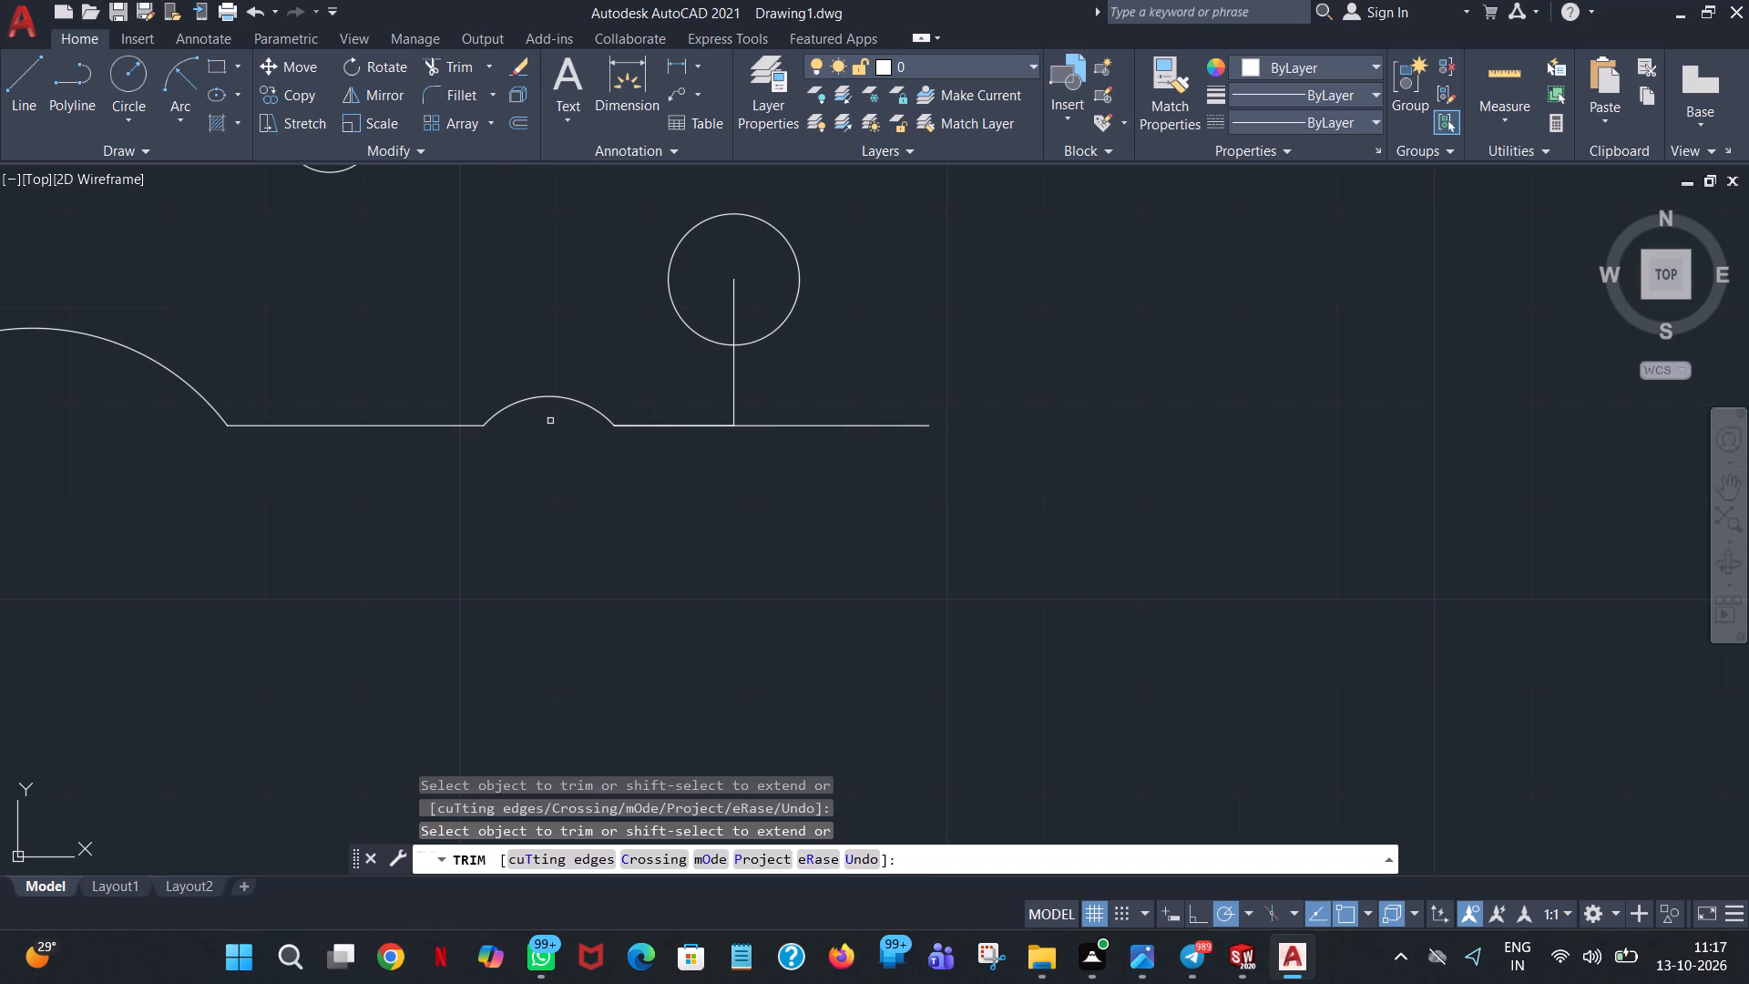
Trim away the vertical construction line below and inside the right-hand corner circle and the overlapping piece along the base.
left_click(732, 386)
scroll(756, 372, "down", 2)
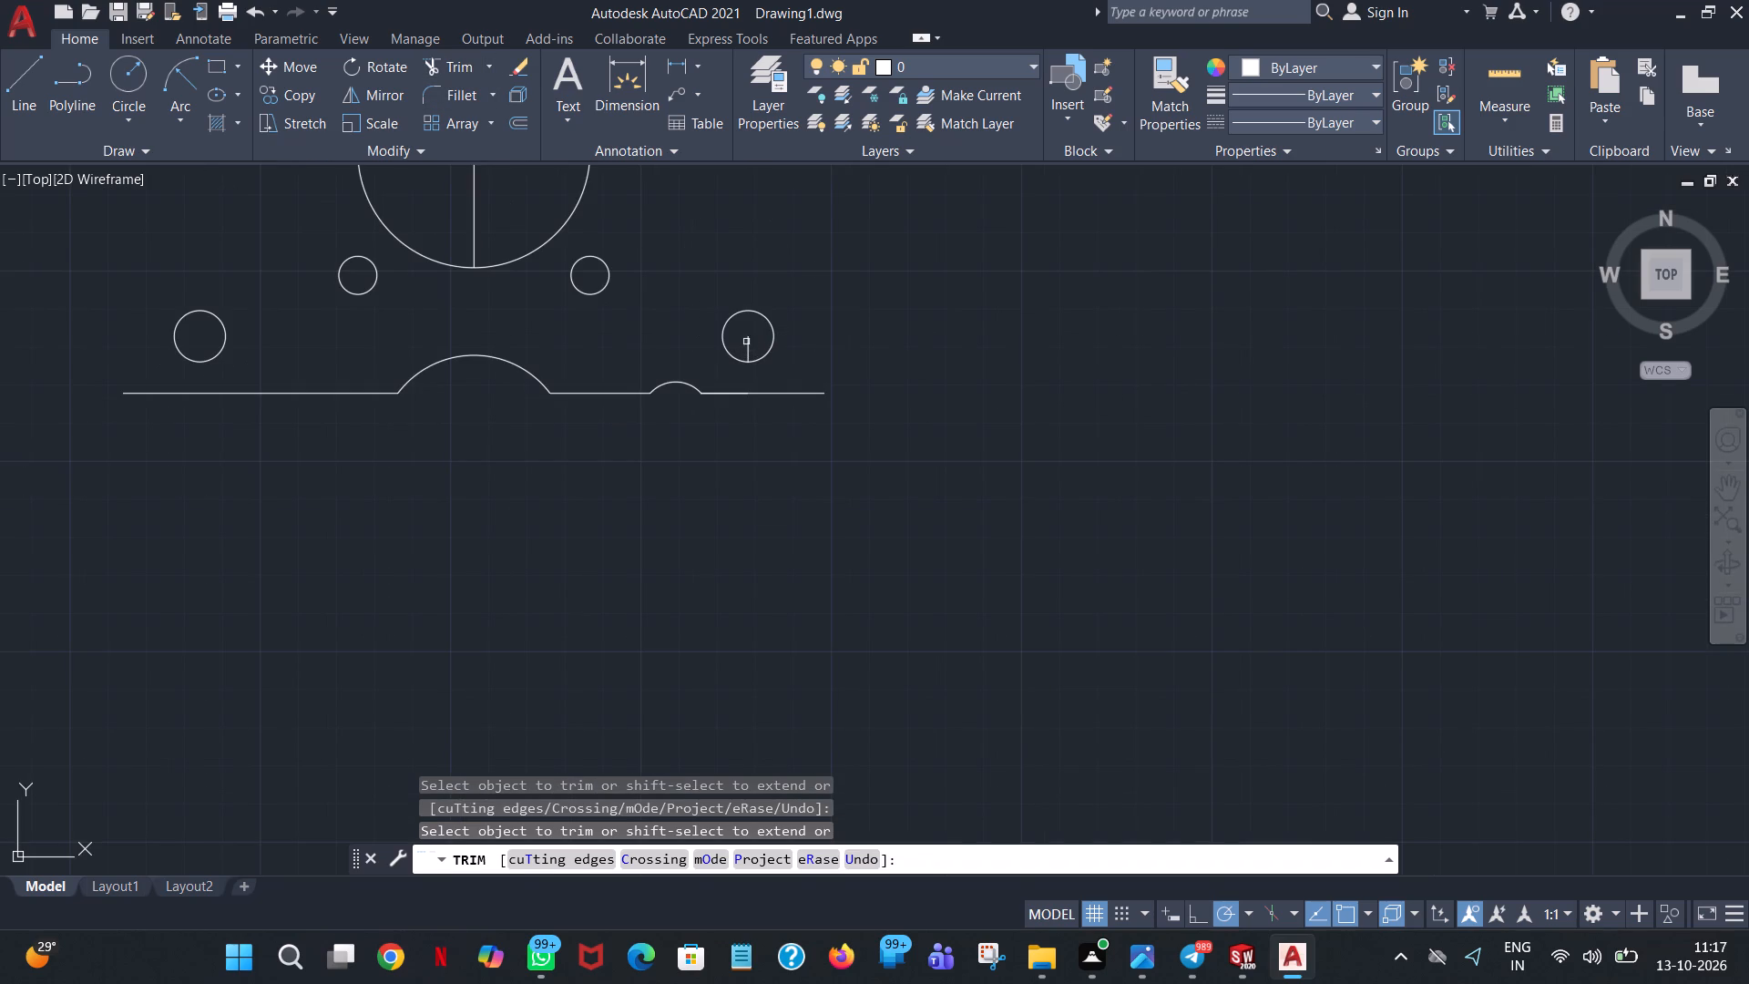
left_click(745, 340)
scroll(736, 397, "down", 2)
scroll(756, 407, "up", 4)
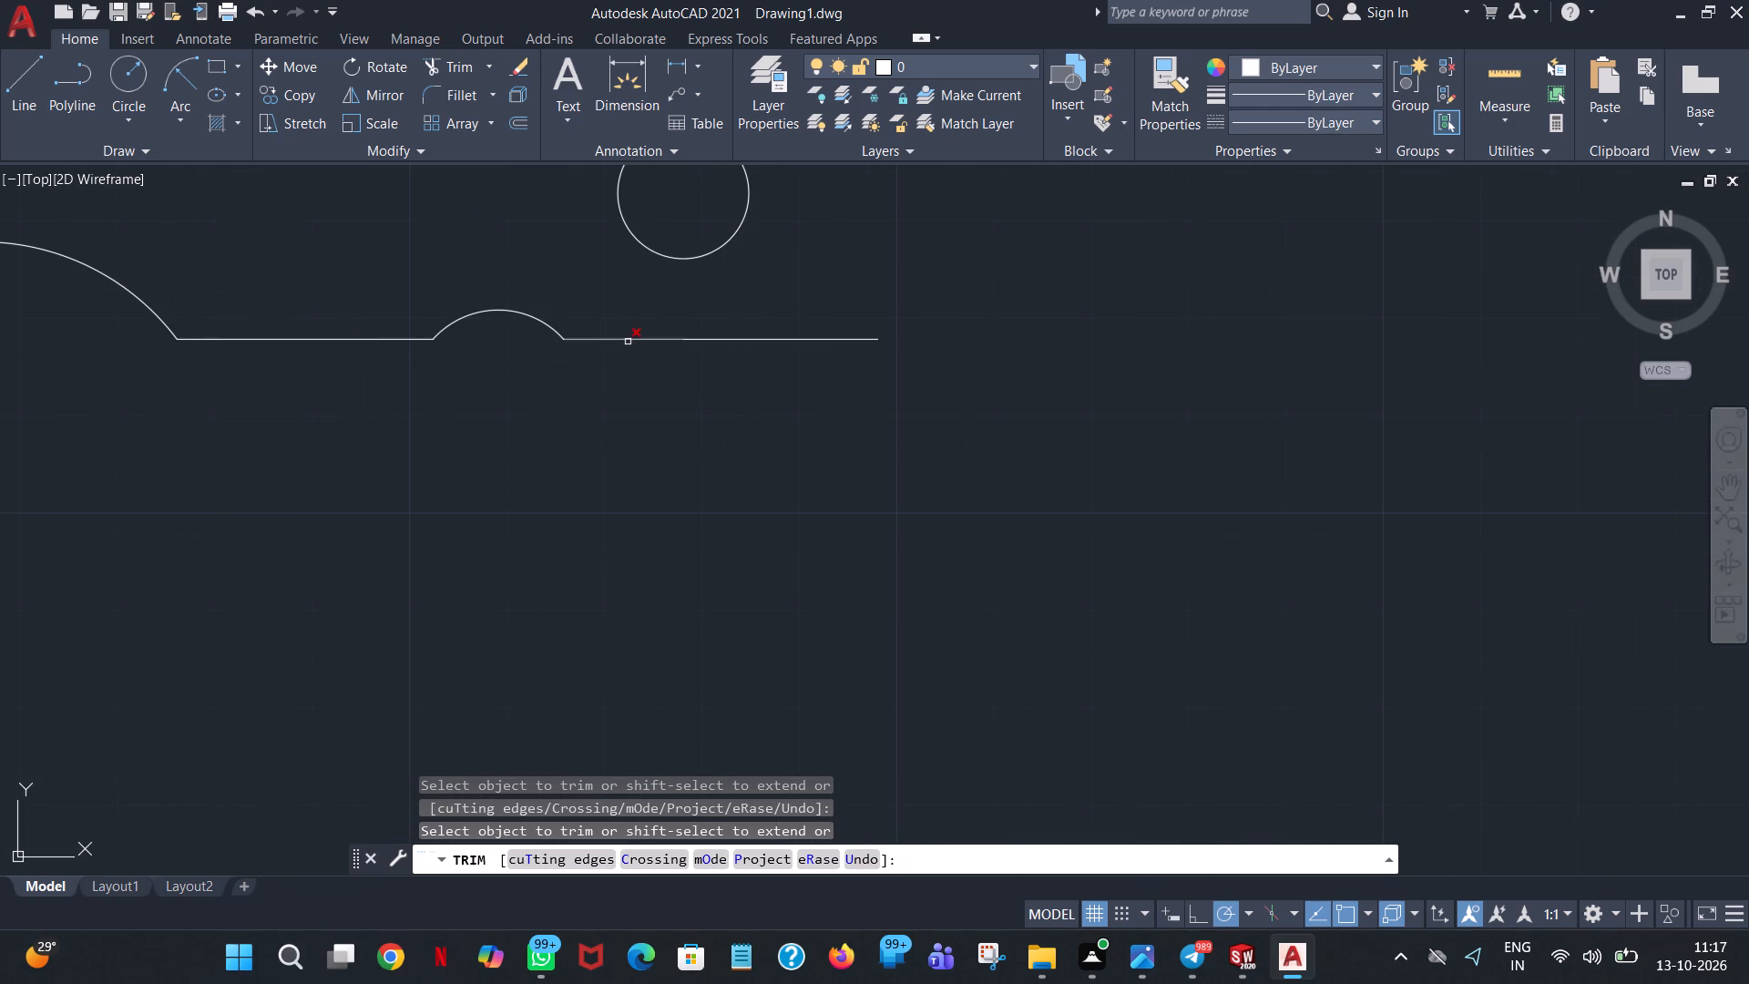
left_click(628, 342)
Draw a vertical centre line from the bottom of the large bore down to just below the base.
scroll(329, 279, "up", 3)
scroll(436, 315, "down", 6)
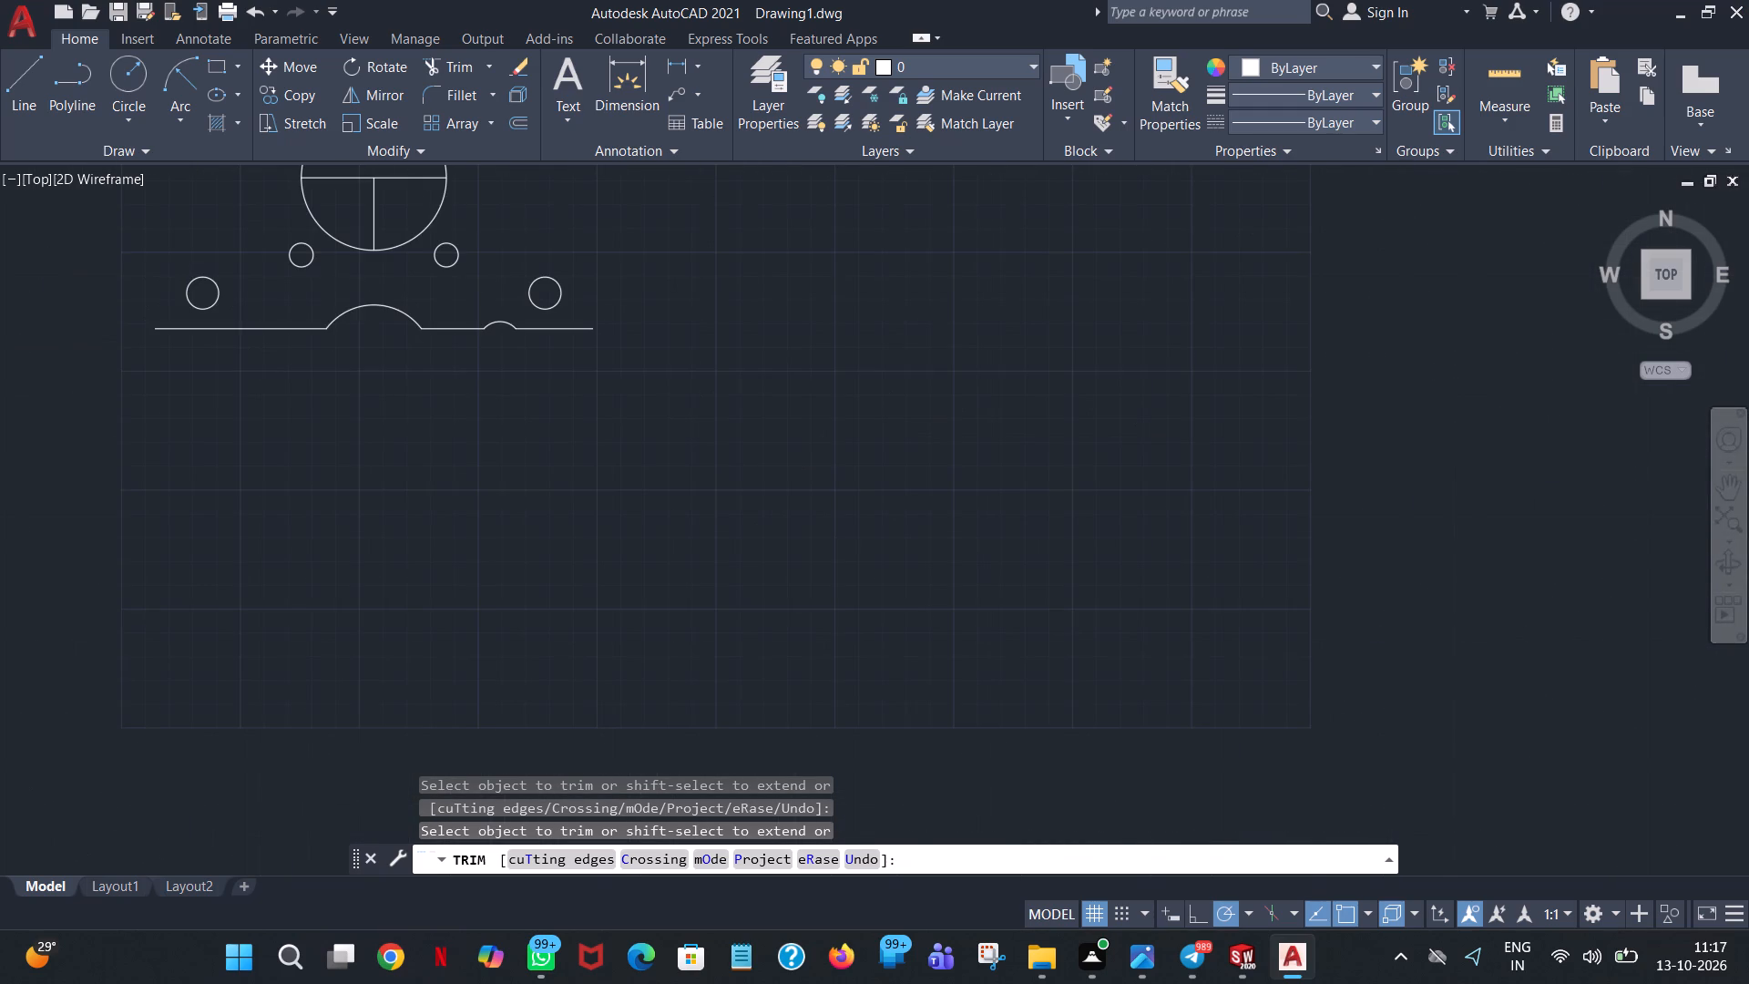
scroll(311, 303, "up", 1)
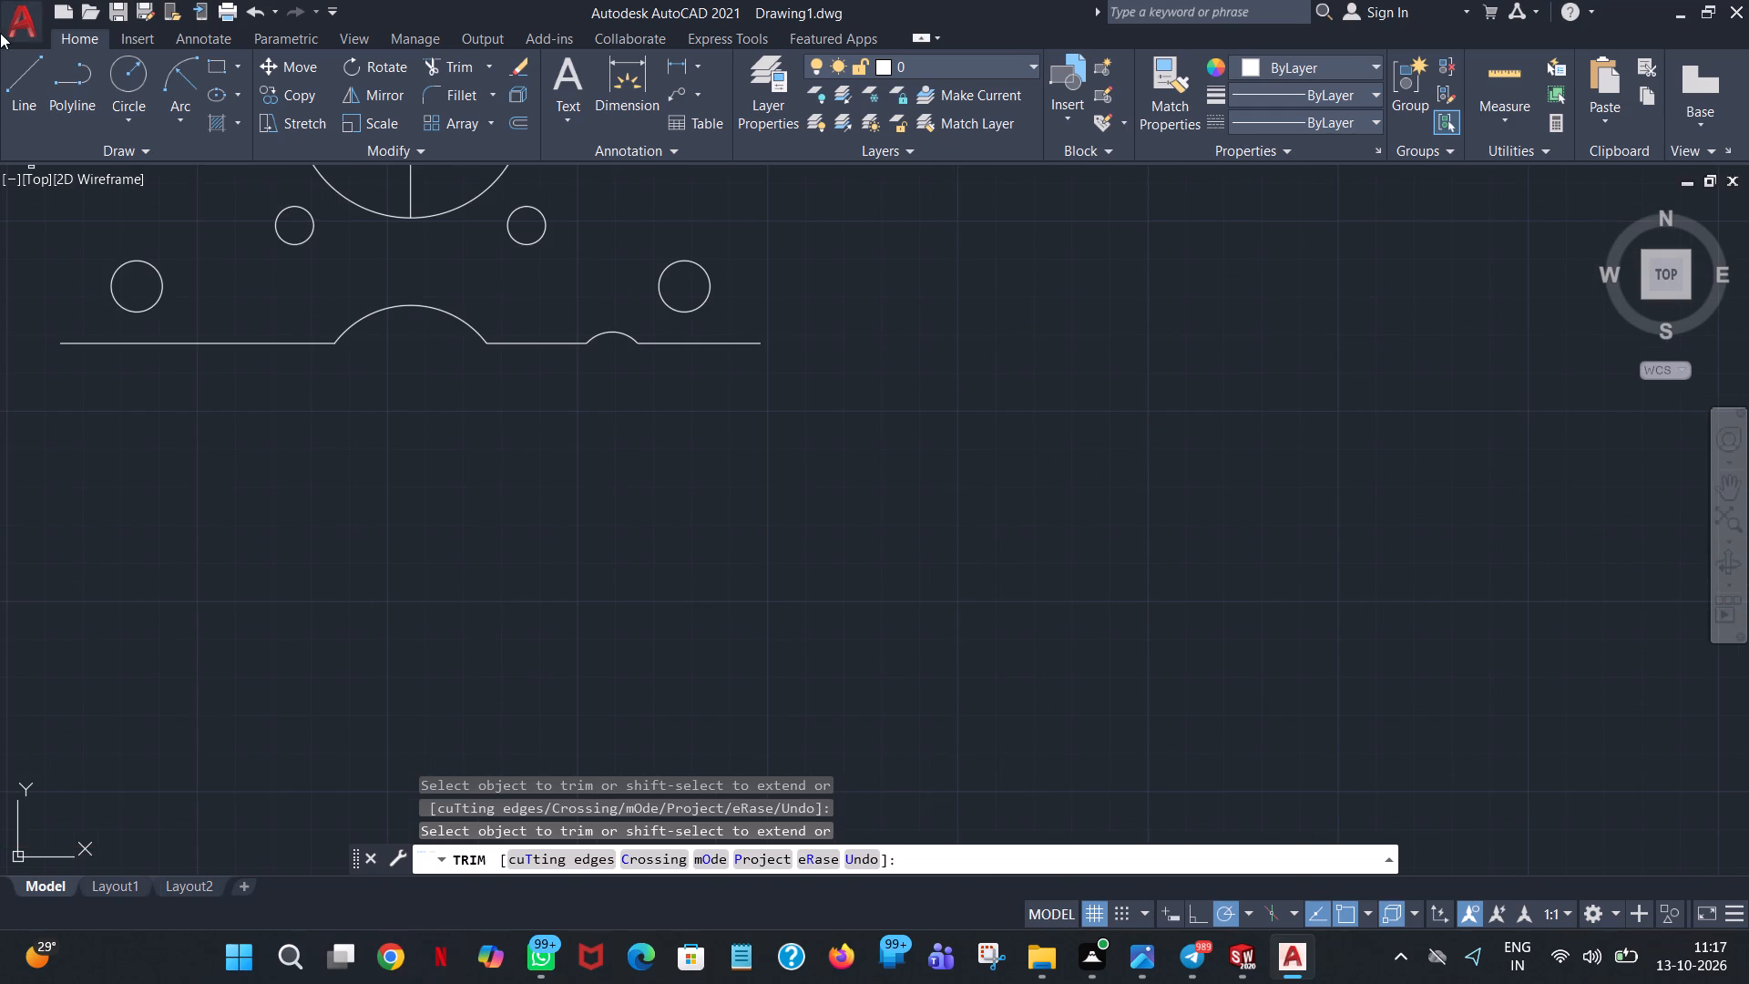
left_click(17, 72)
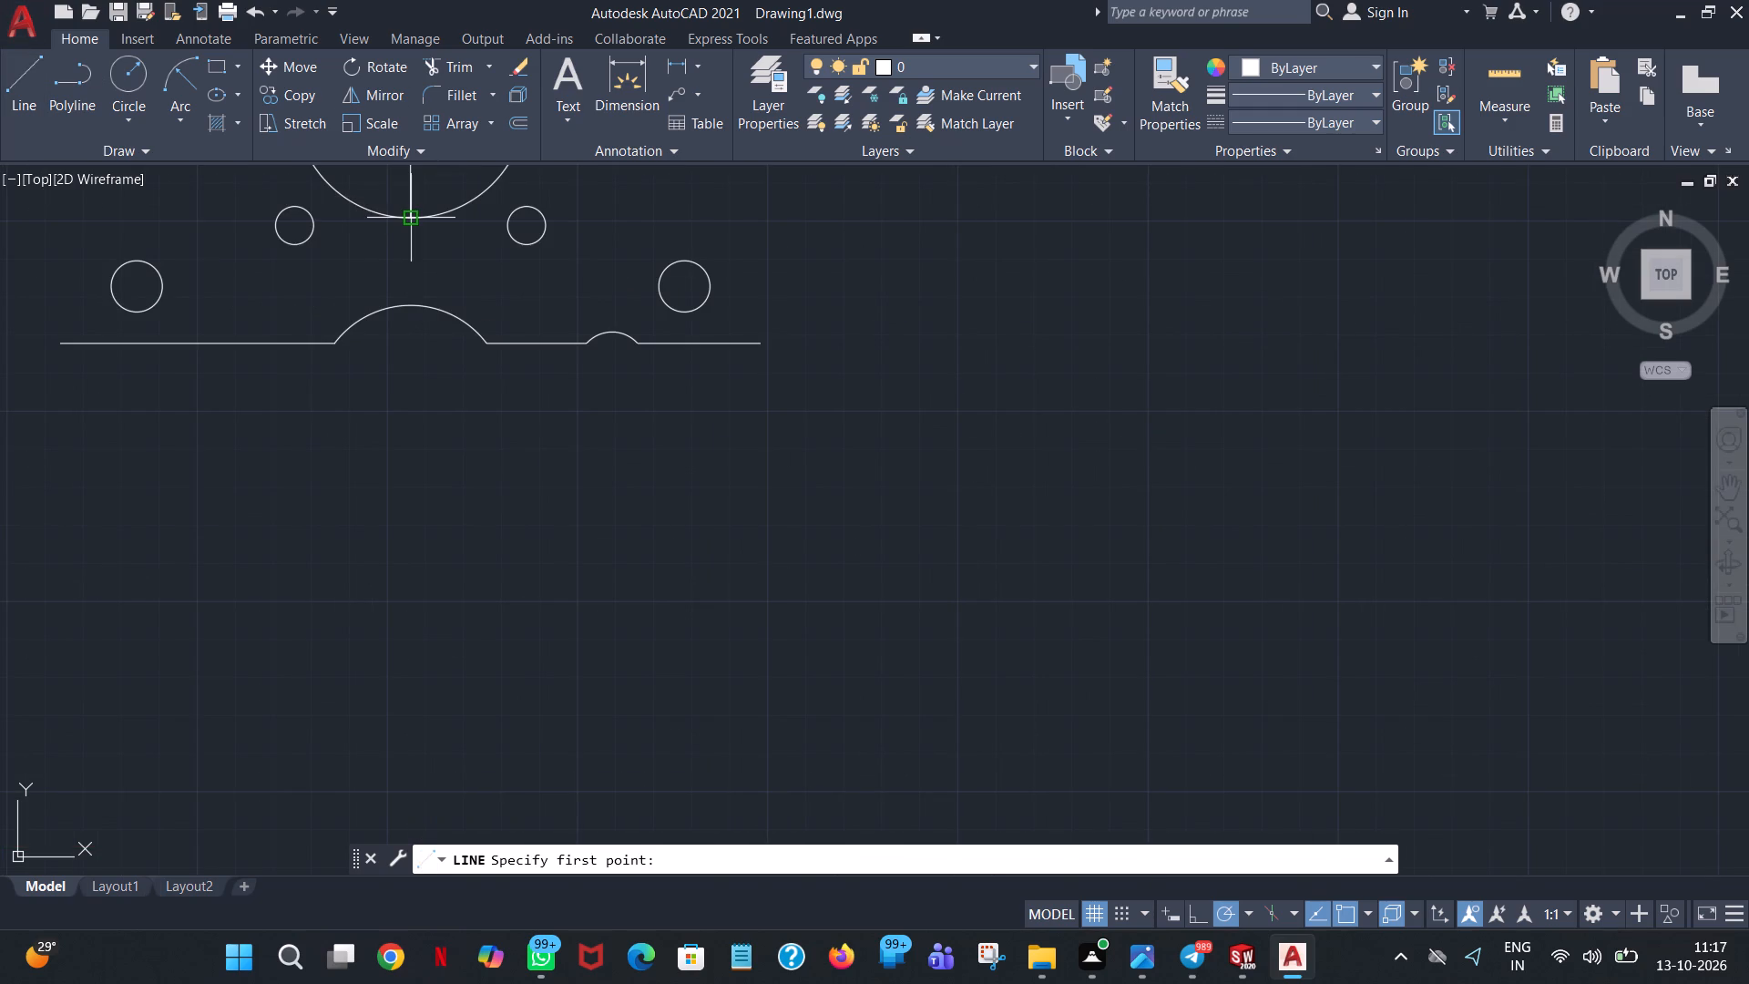
scroll(410, 217, "up", 1)
scroll(410, 217, "down", 2)
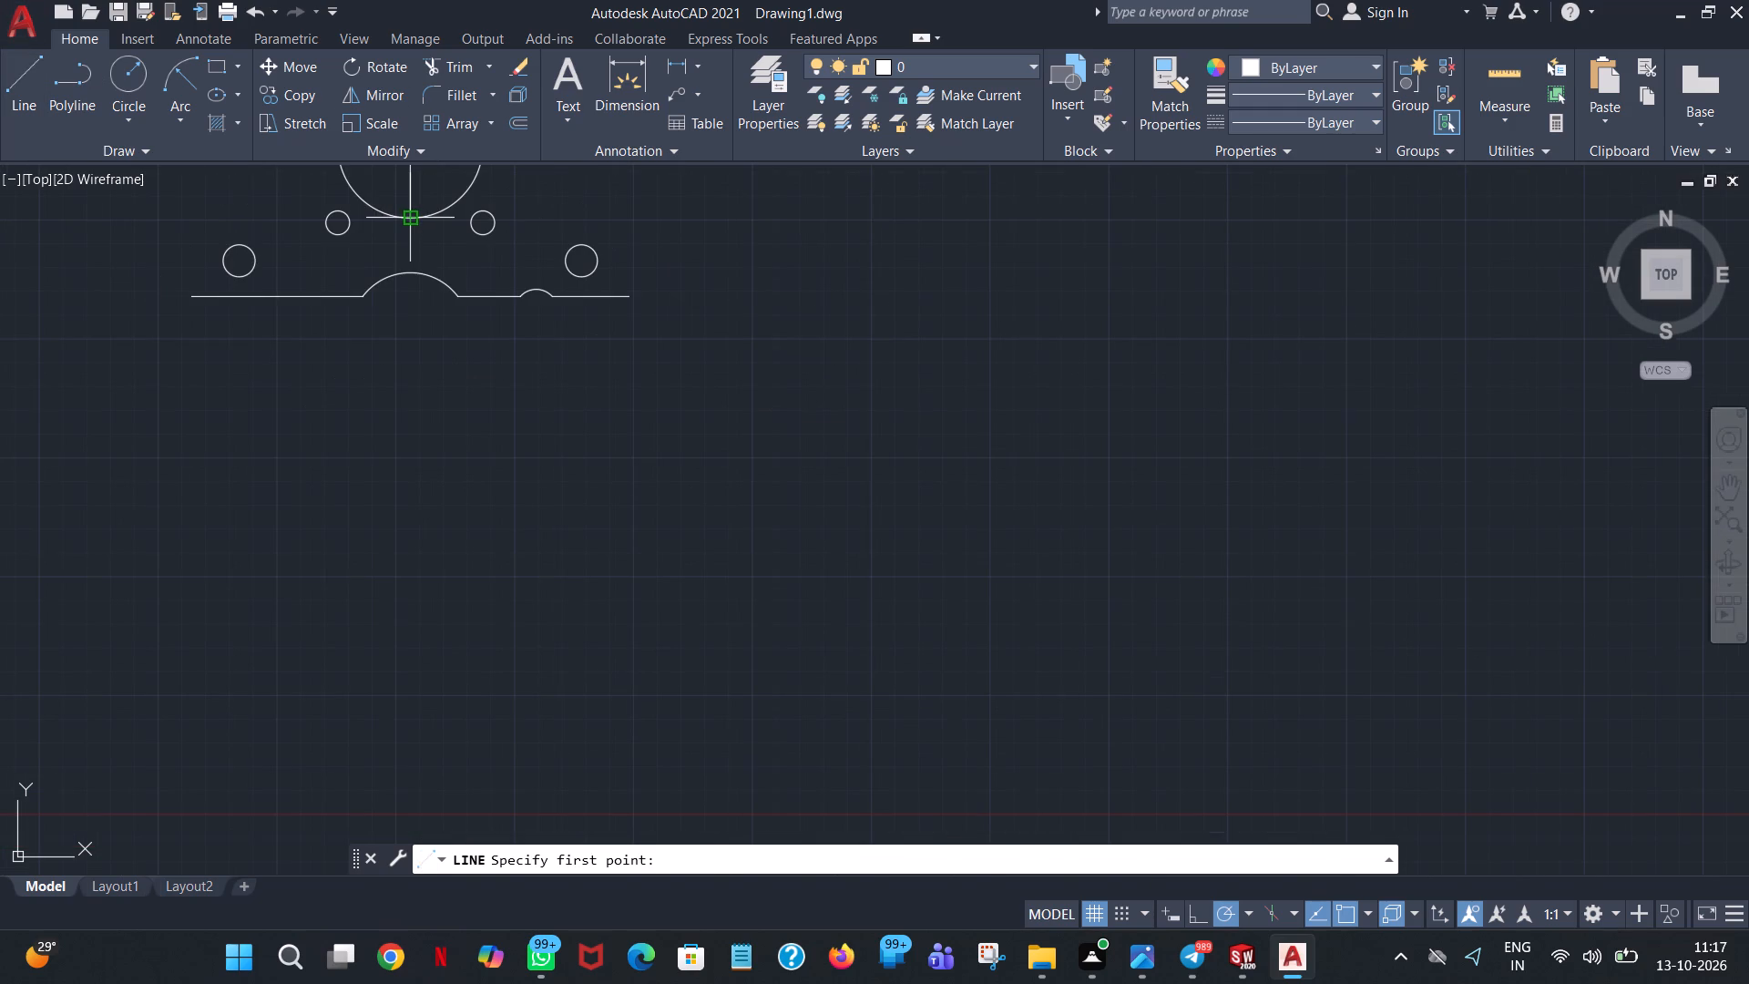
left_click(410, 217)
left_click(409, 348)
right_click(409, 348)
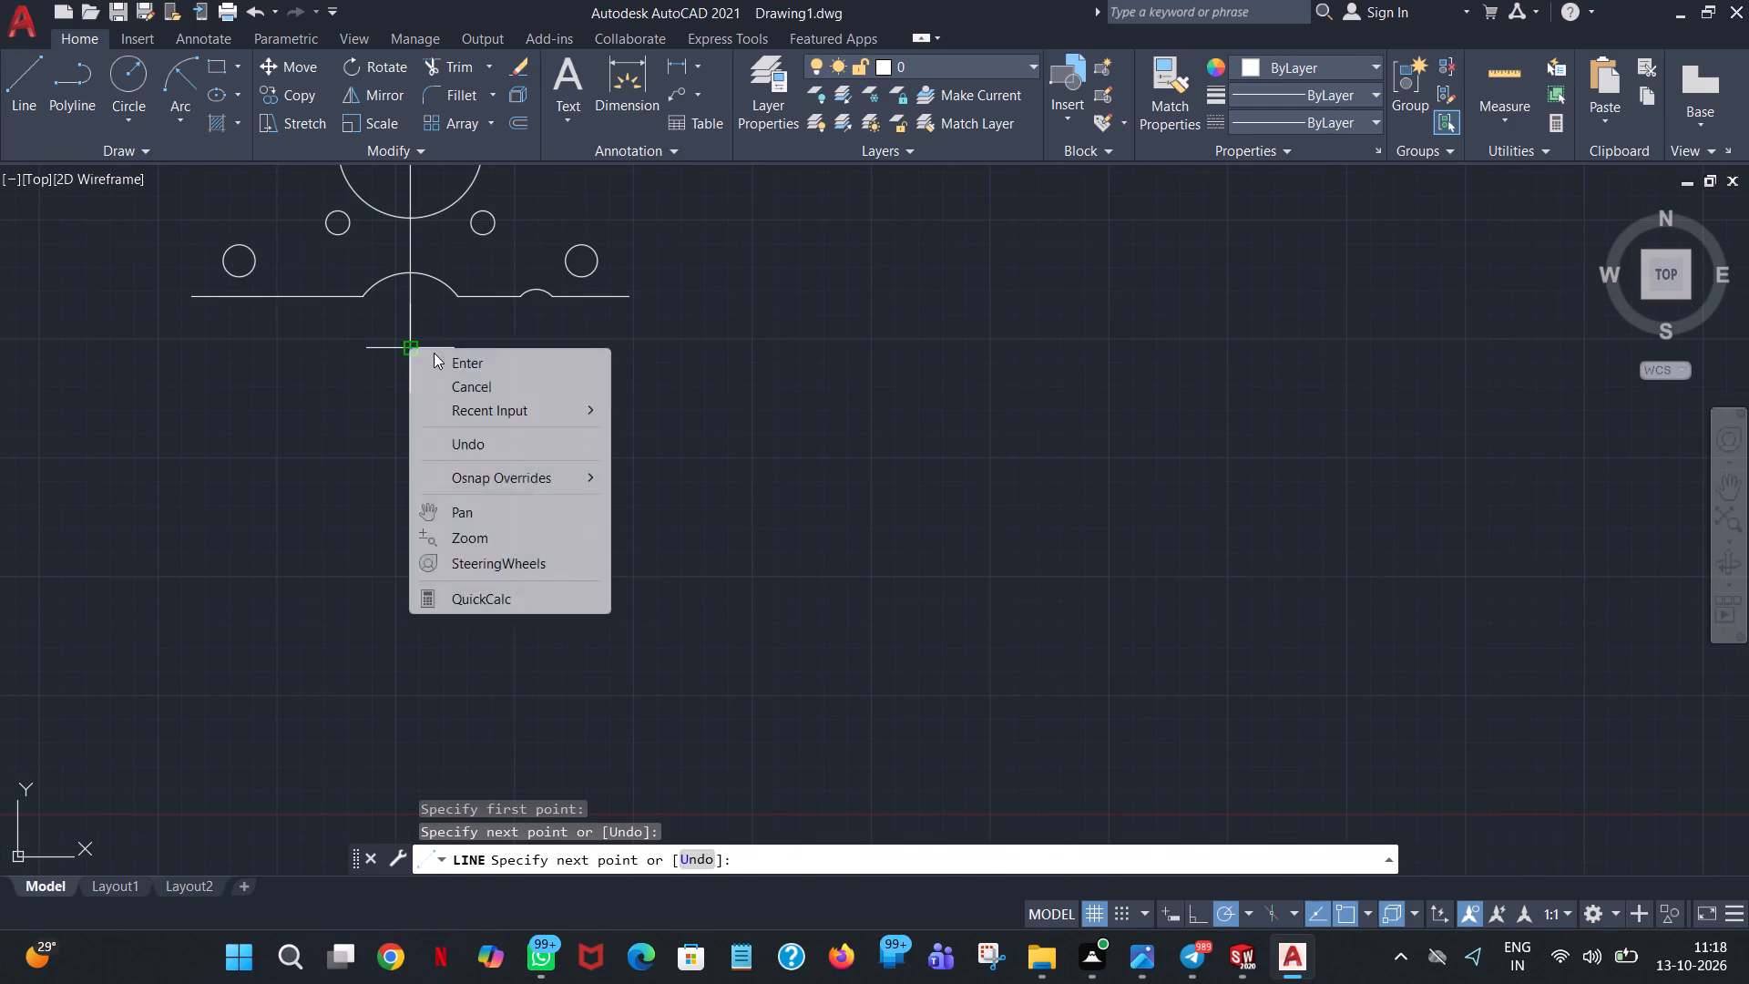
left_click(457, 356)
Mirror the small radius 9 arc about the vertical centre line, keeping the original.
left_click(390, 100)
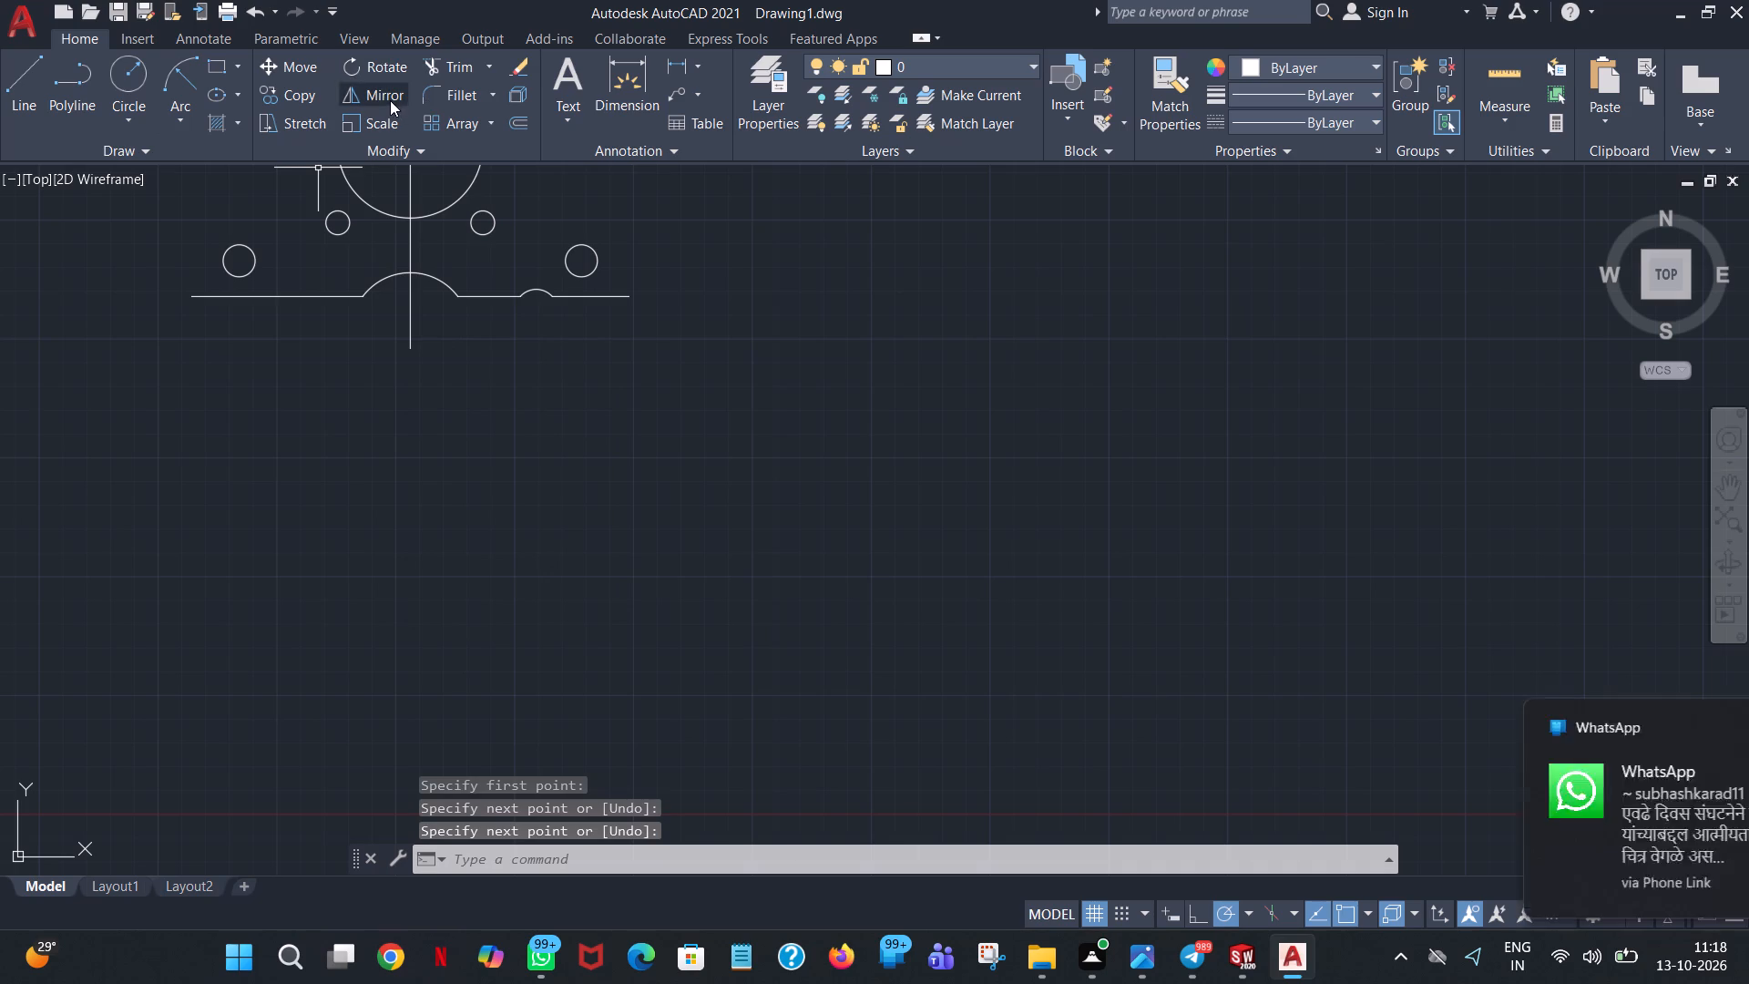
left_click(535, 291)
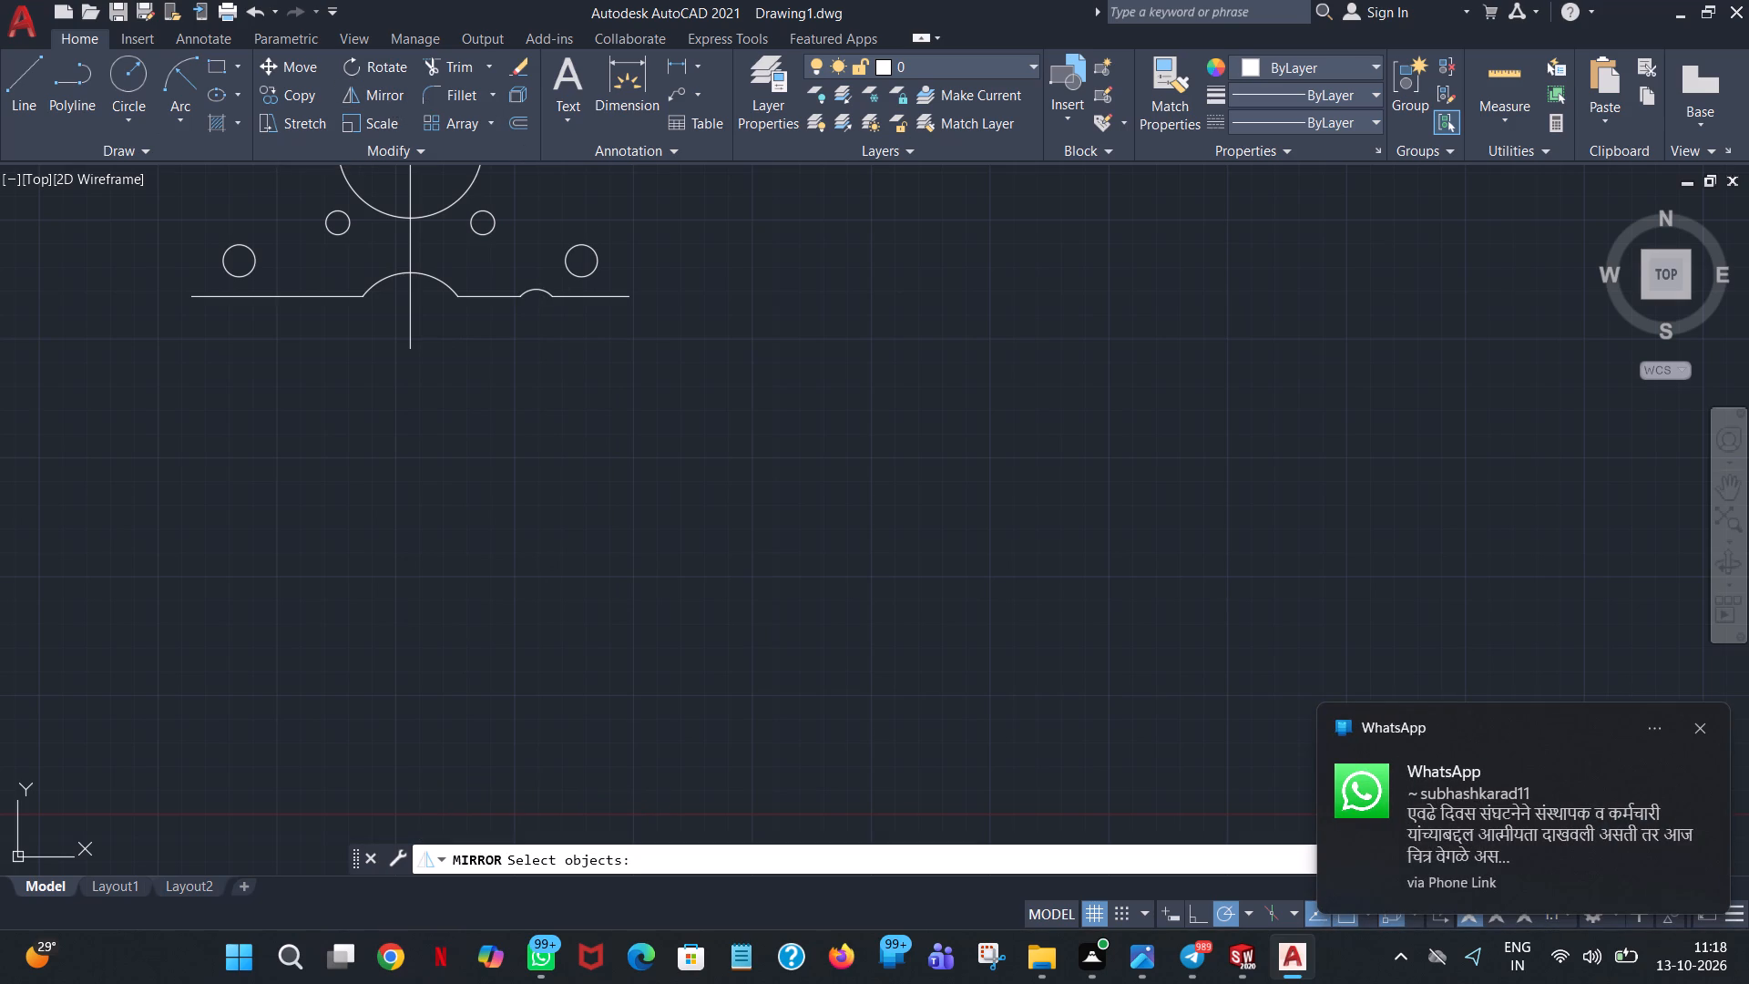
key("Return")
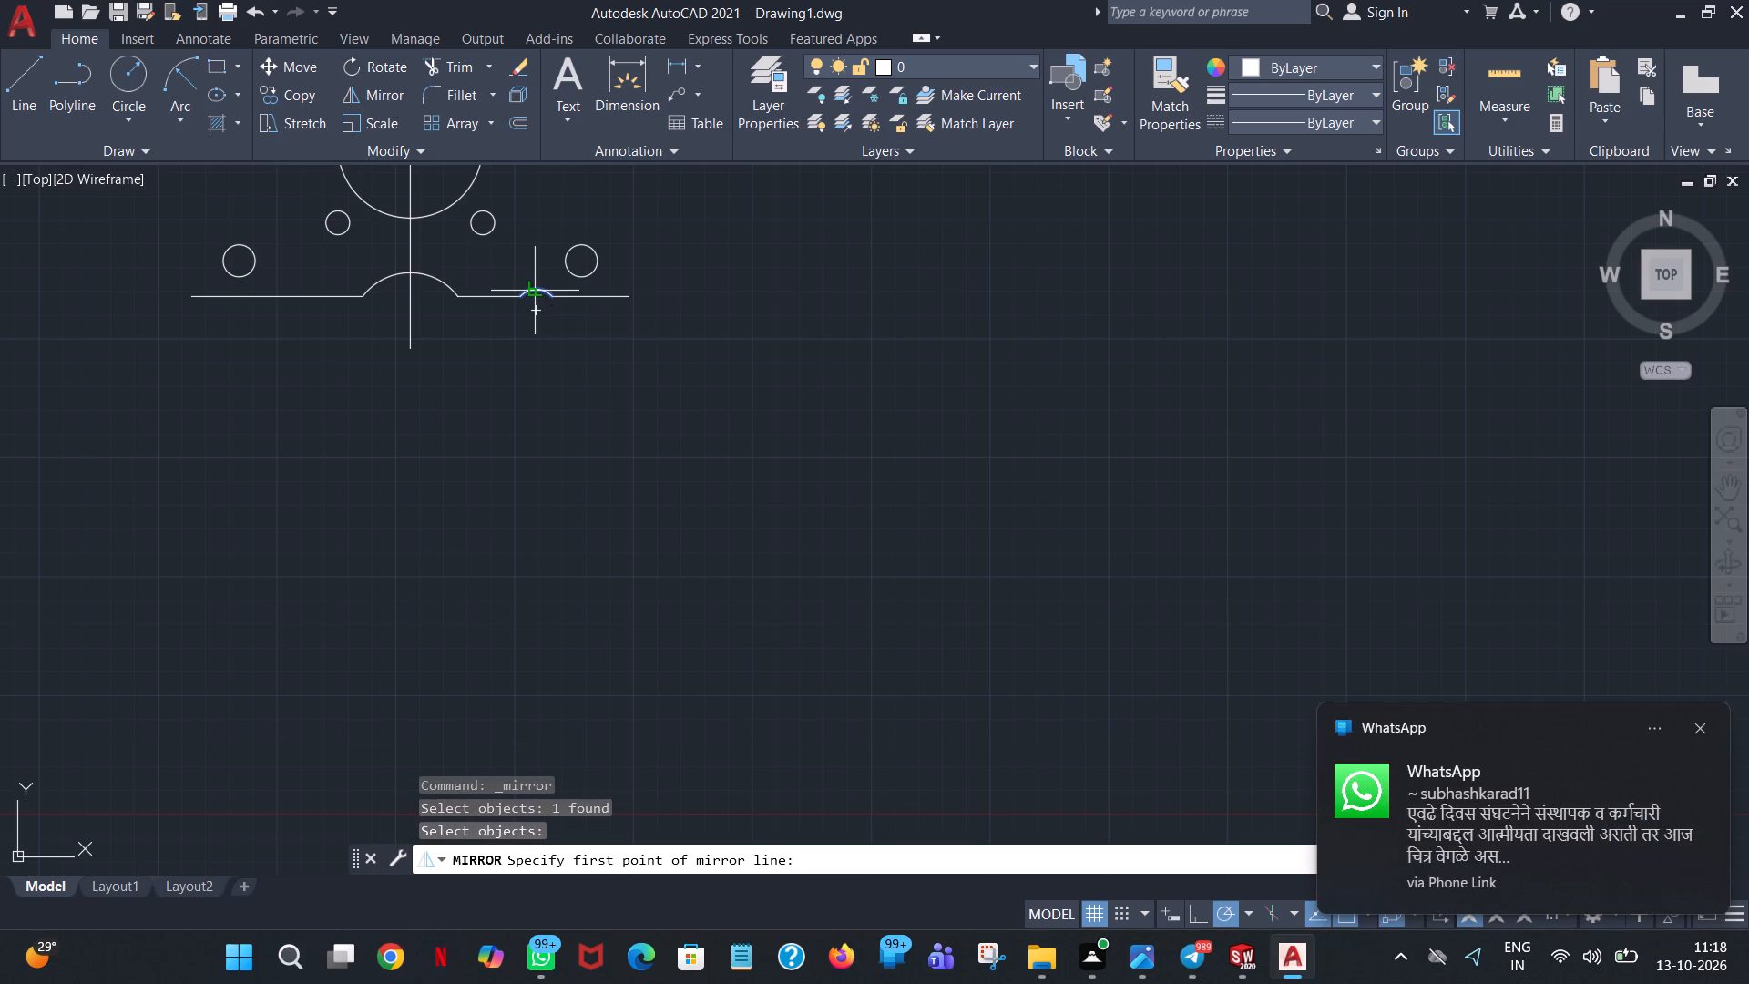
left_click(409, 248)
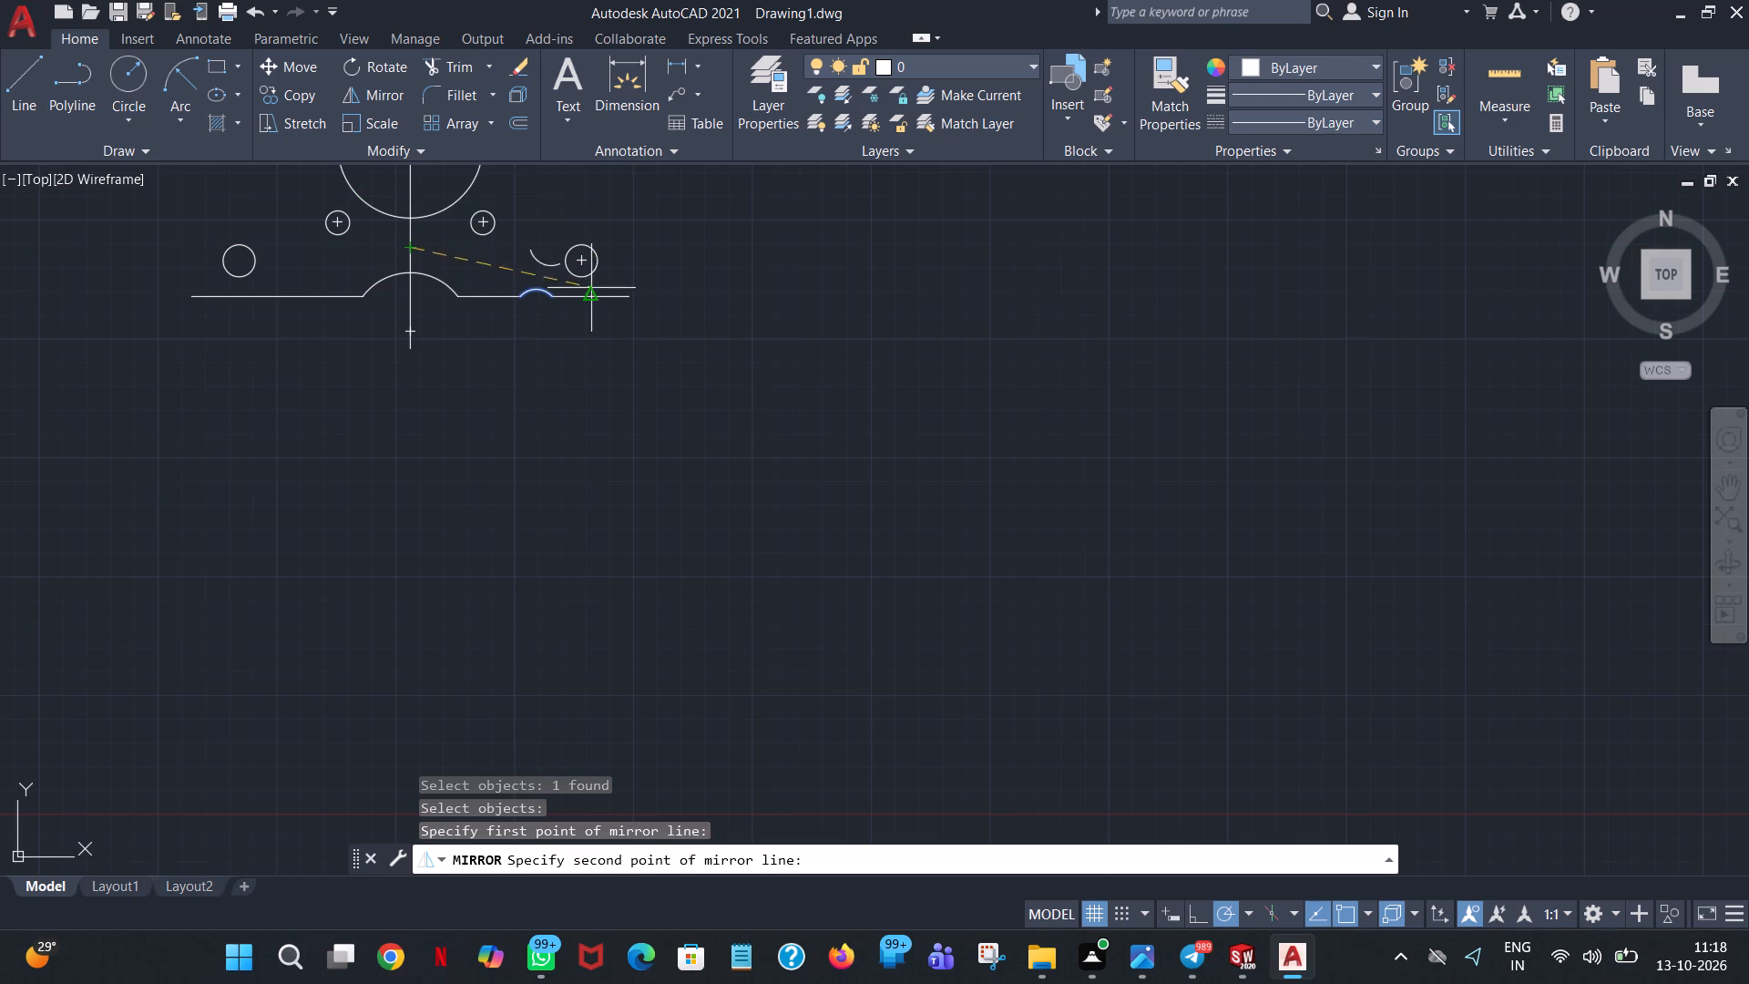
left_click(404, 325)
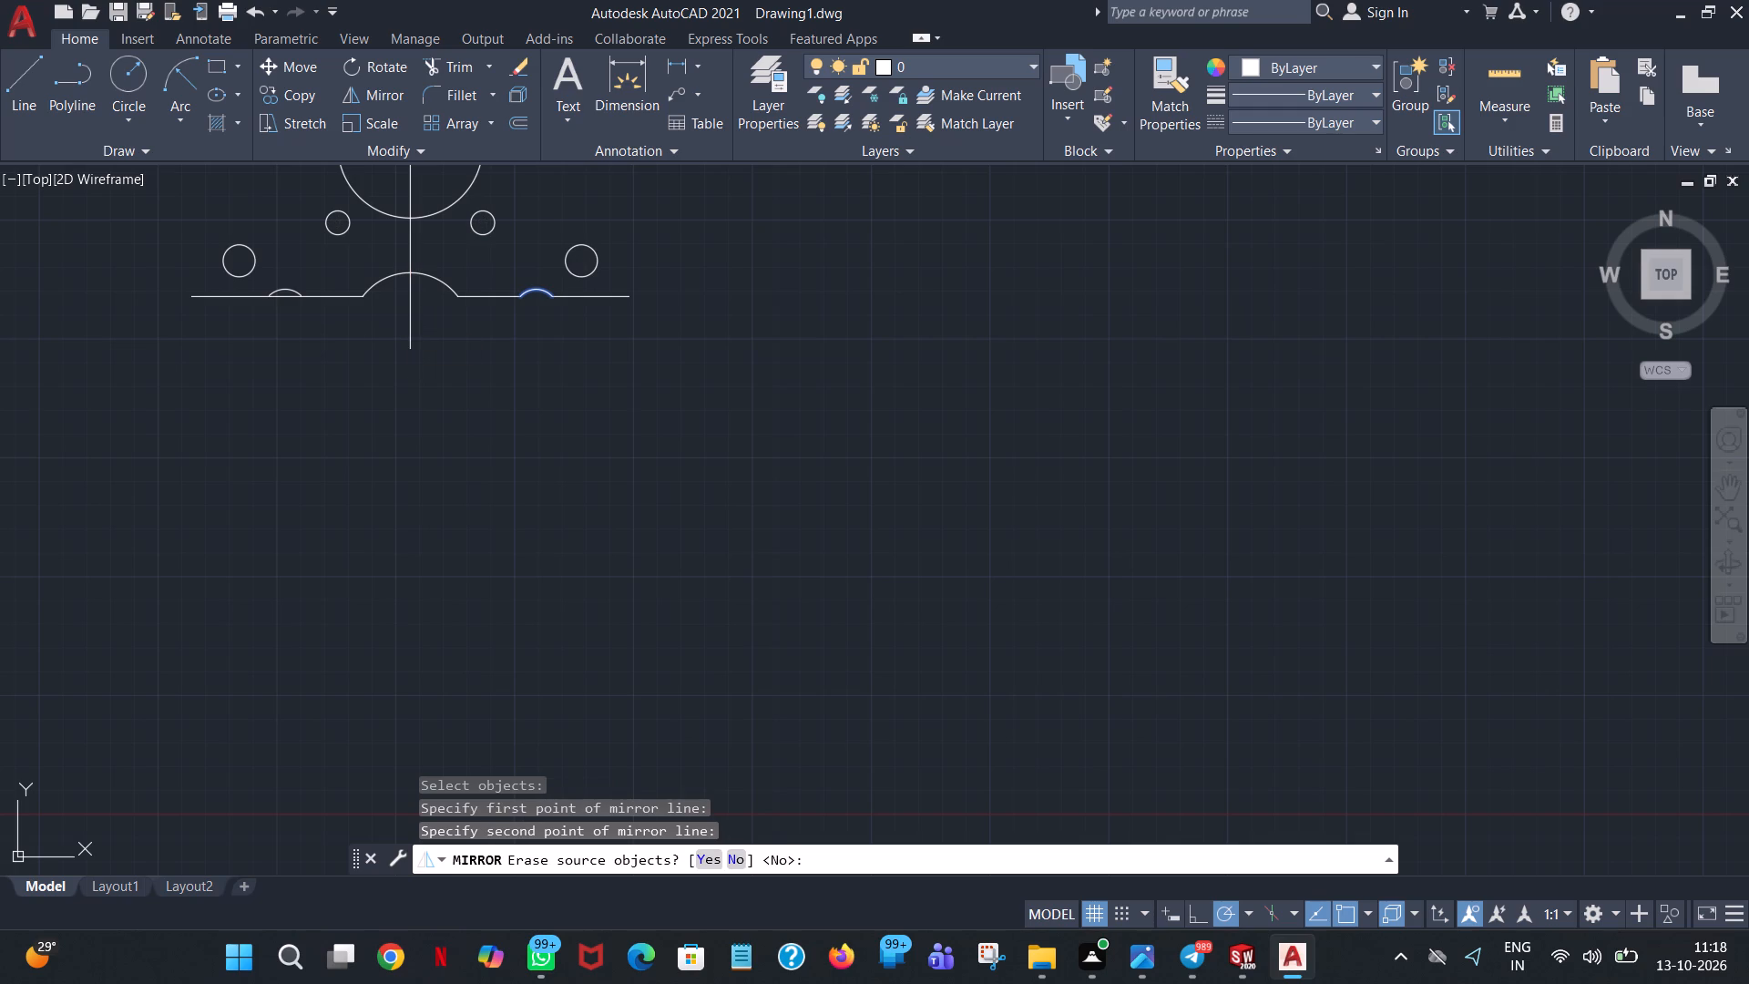
left_click(736, 866)
left_click(917, 571)
right_click(1020, 454)
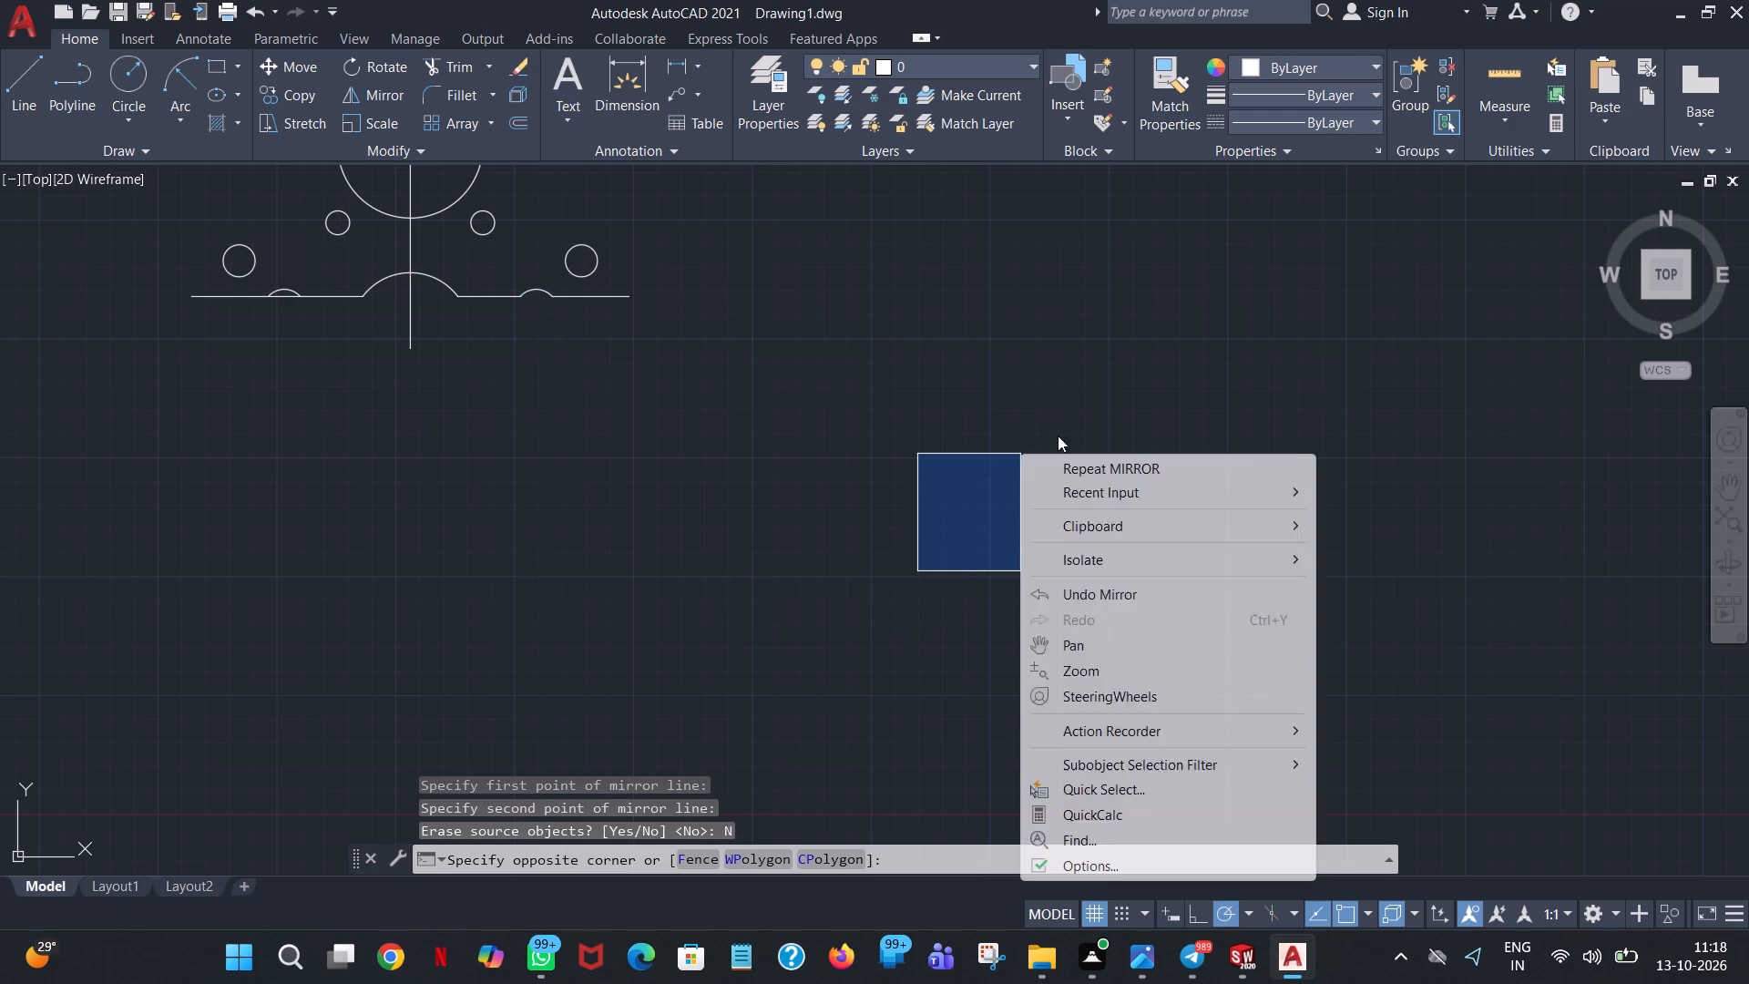
left_click(803, 390)
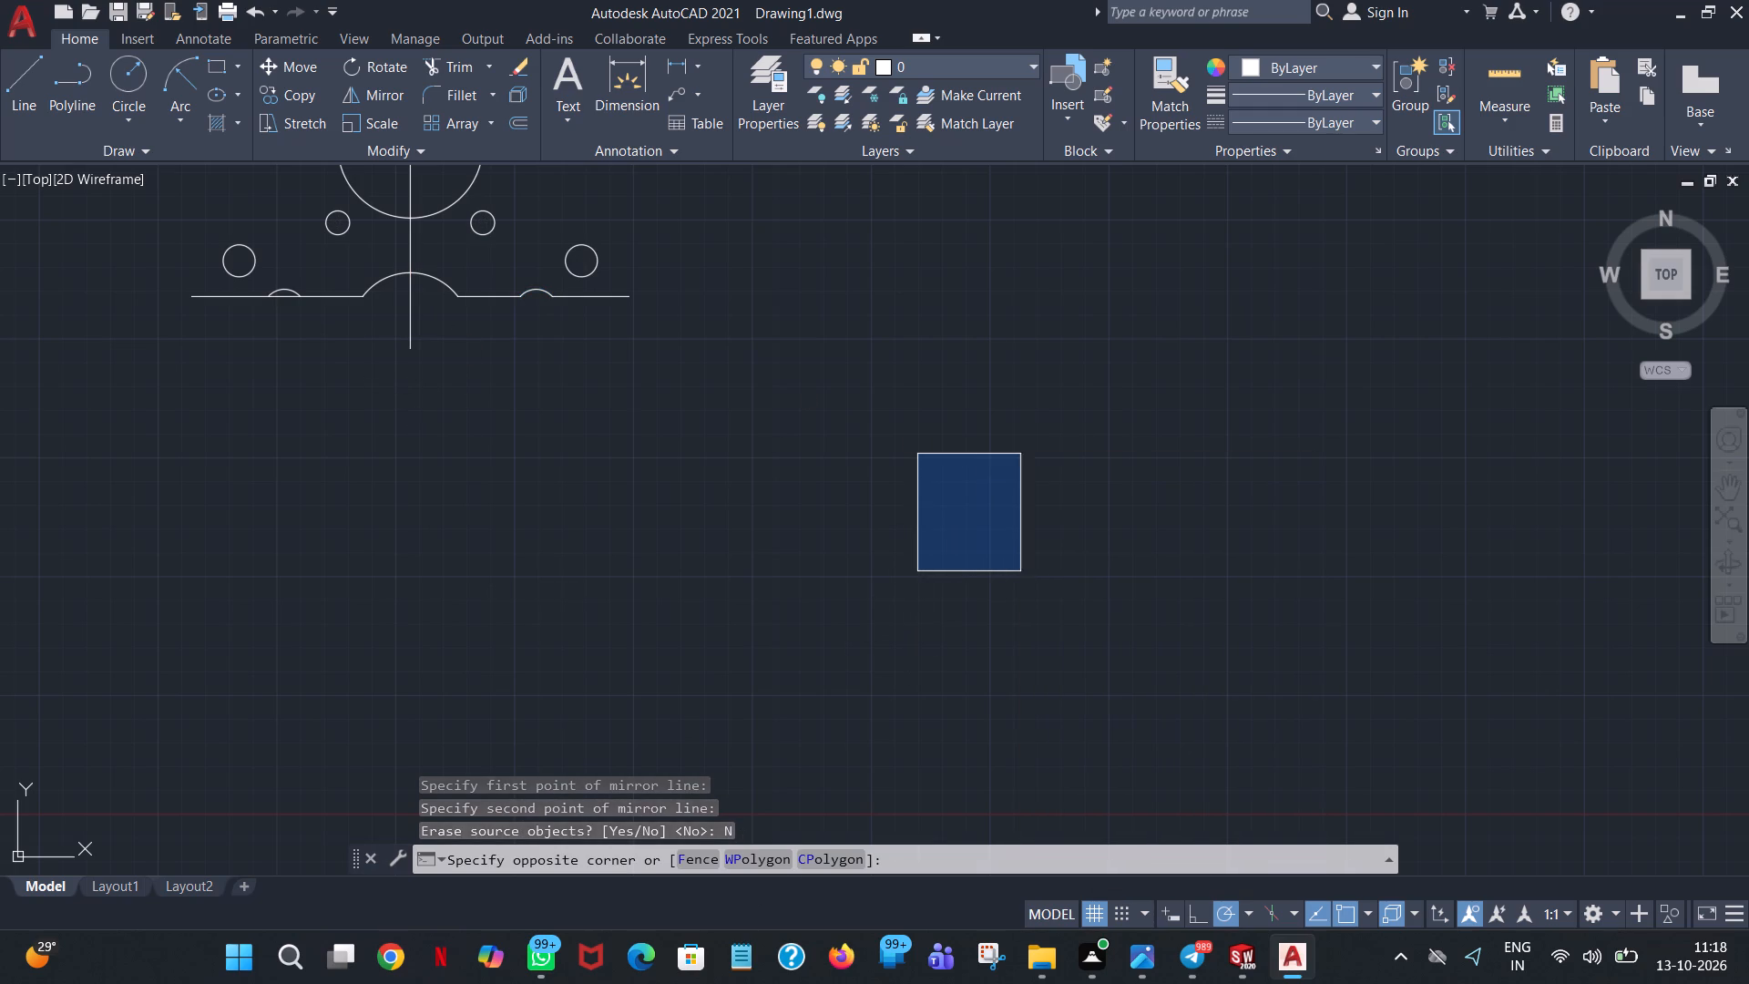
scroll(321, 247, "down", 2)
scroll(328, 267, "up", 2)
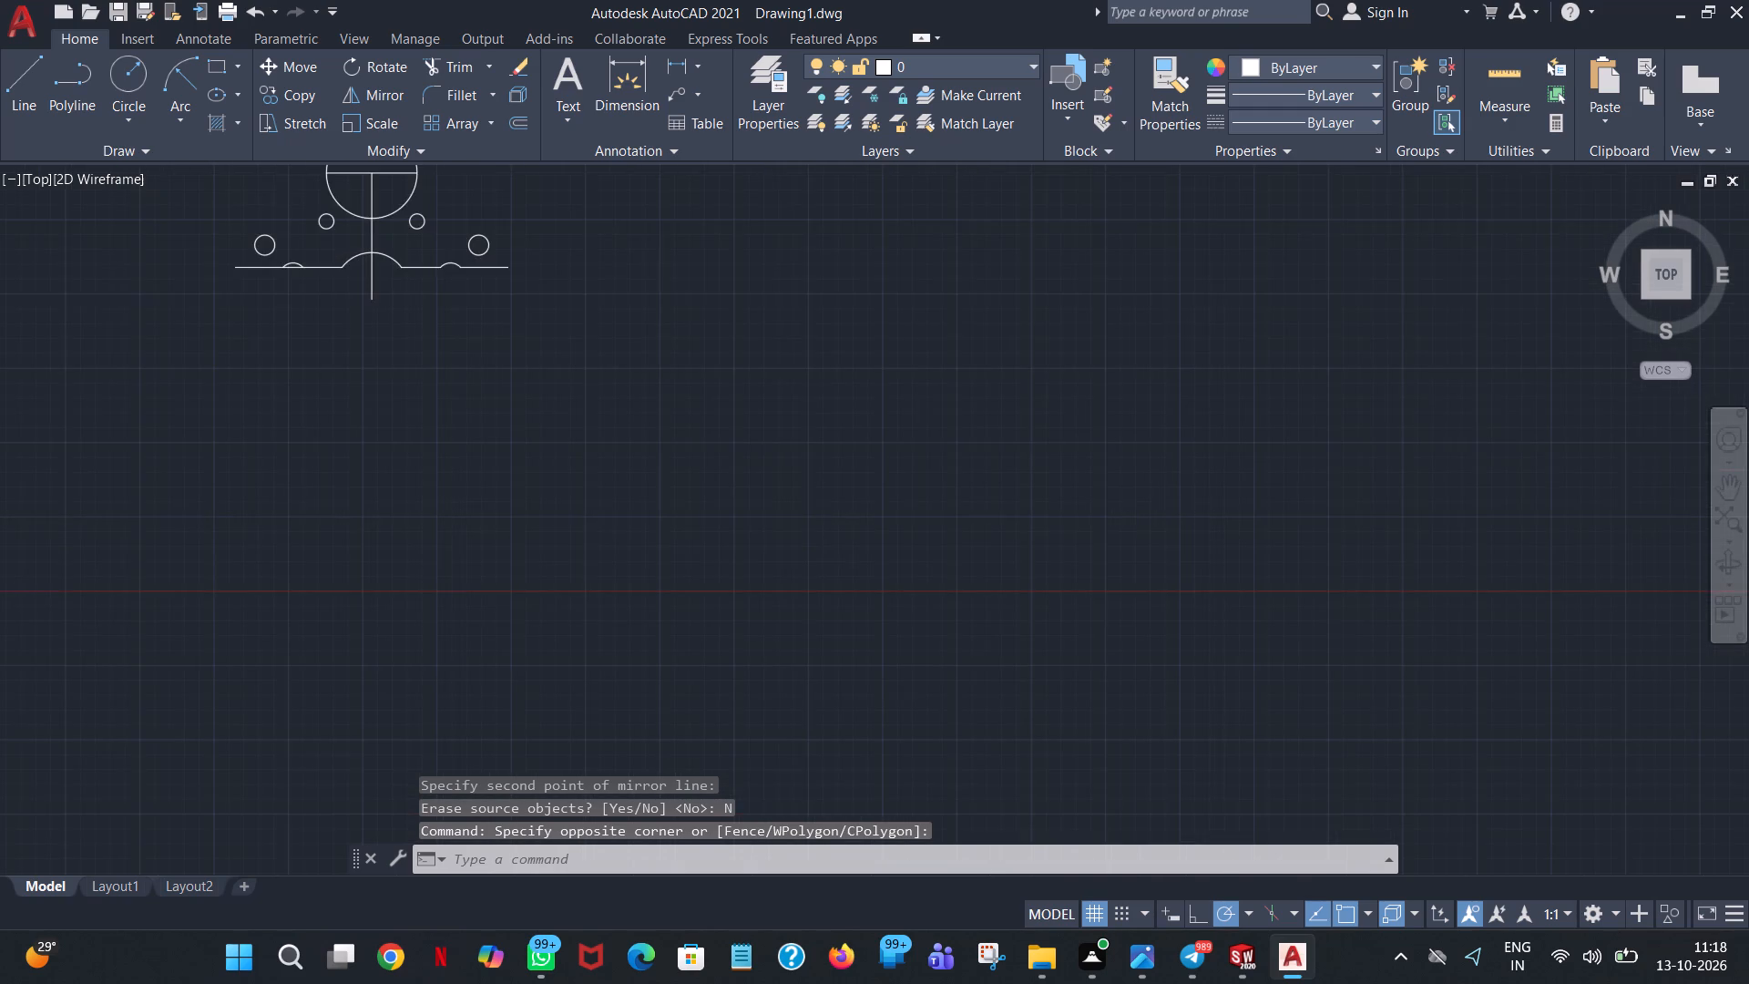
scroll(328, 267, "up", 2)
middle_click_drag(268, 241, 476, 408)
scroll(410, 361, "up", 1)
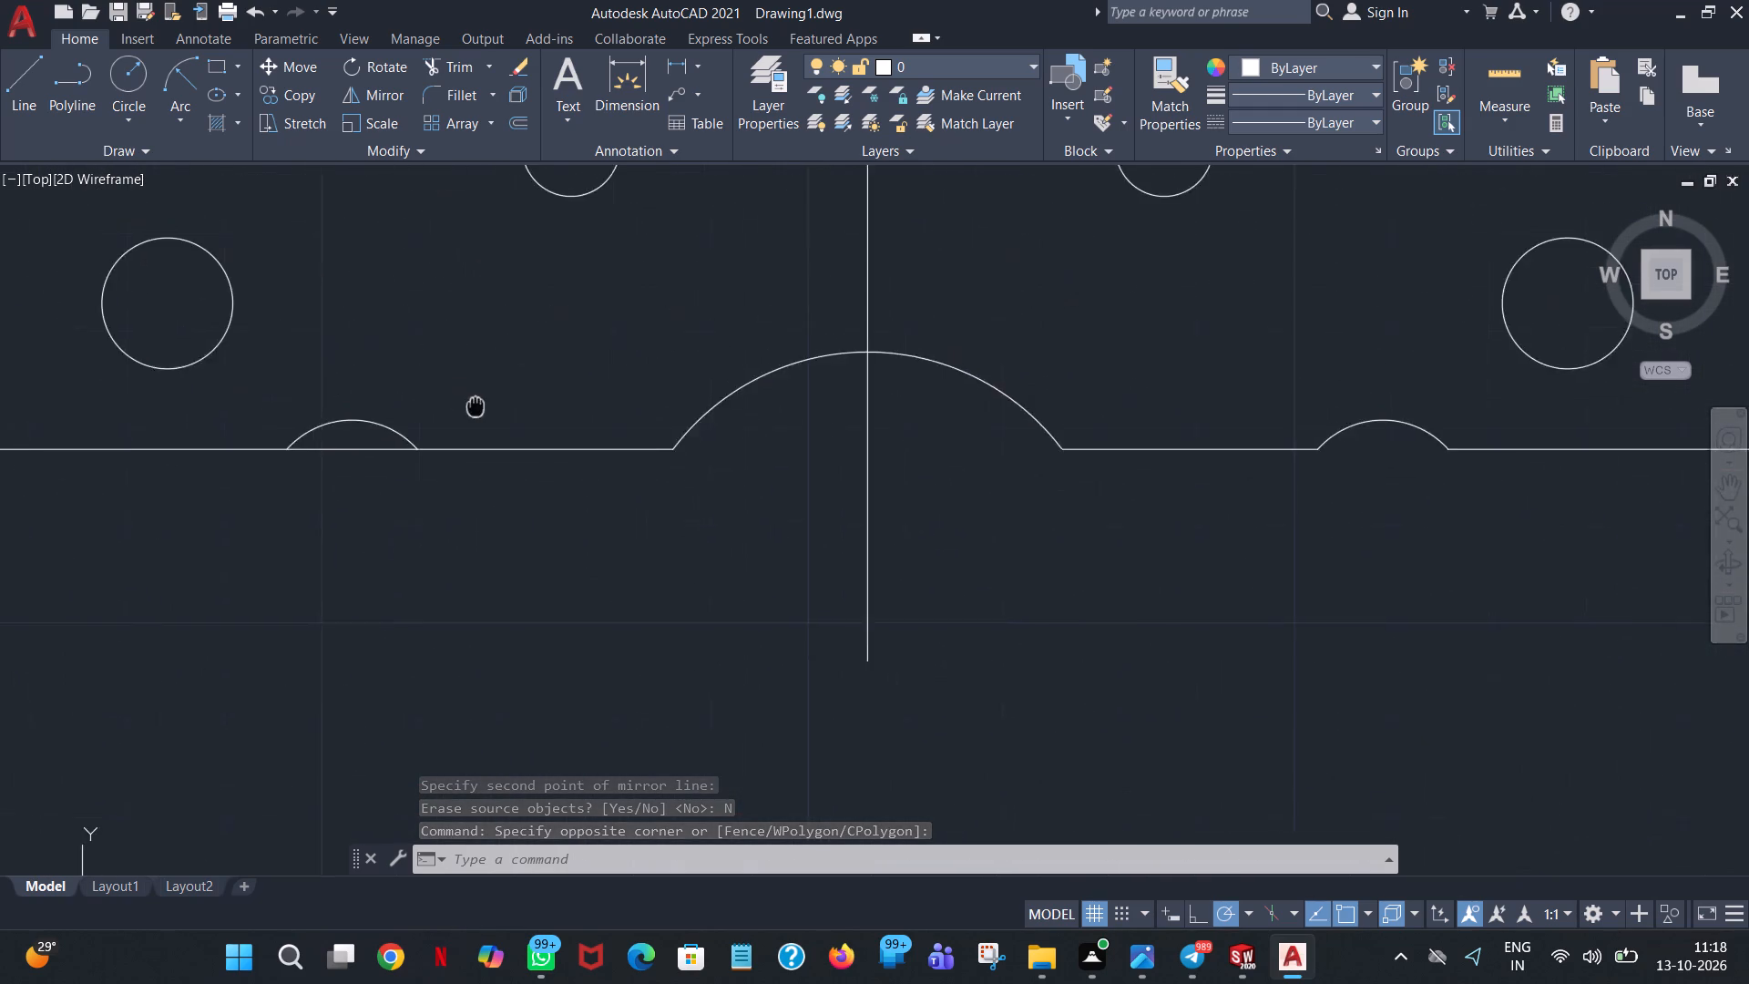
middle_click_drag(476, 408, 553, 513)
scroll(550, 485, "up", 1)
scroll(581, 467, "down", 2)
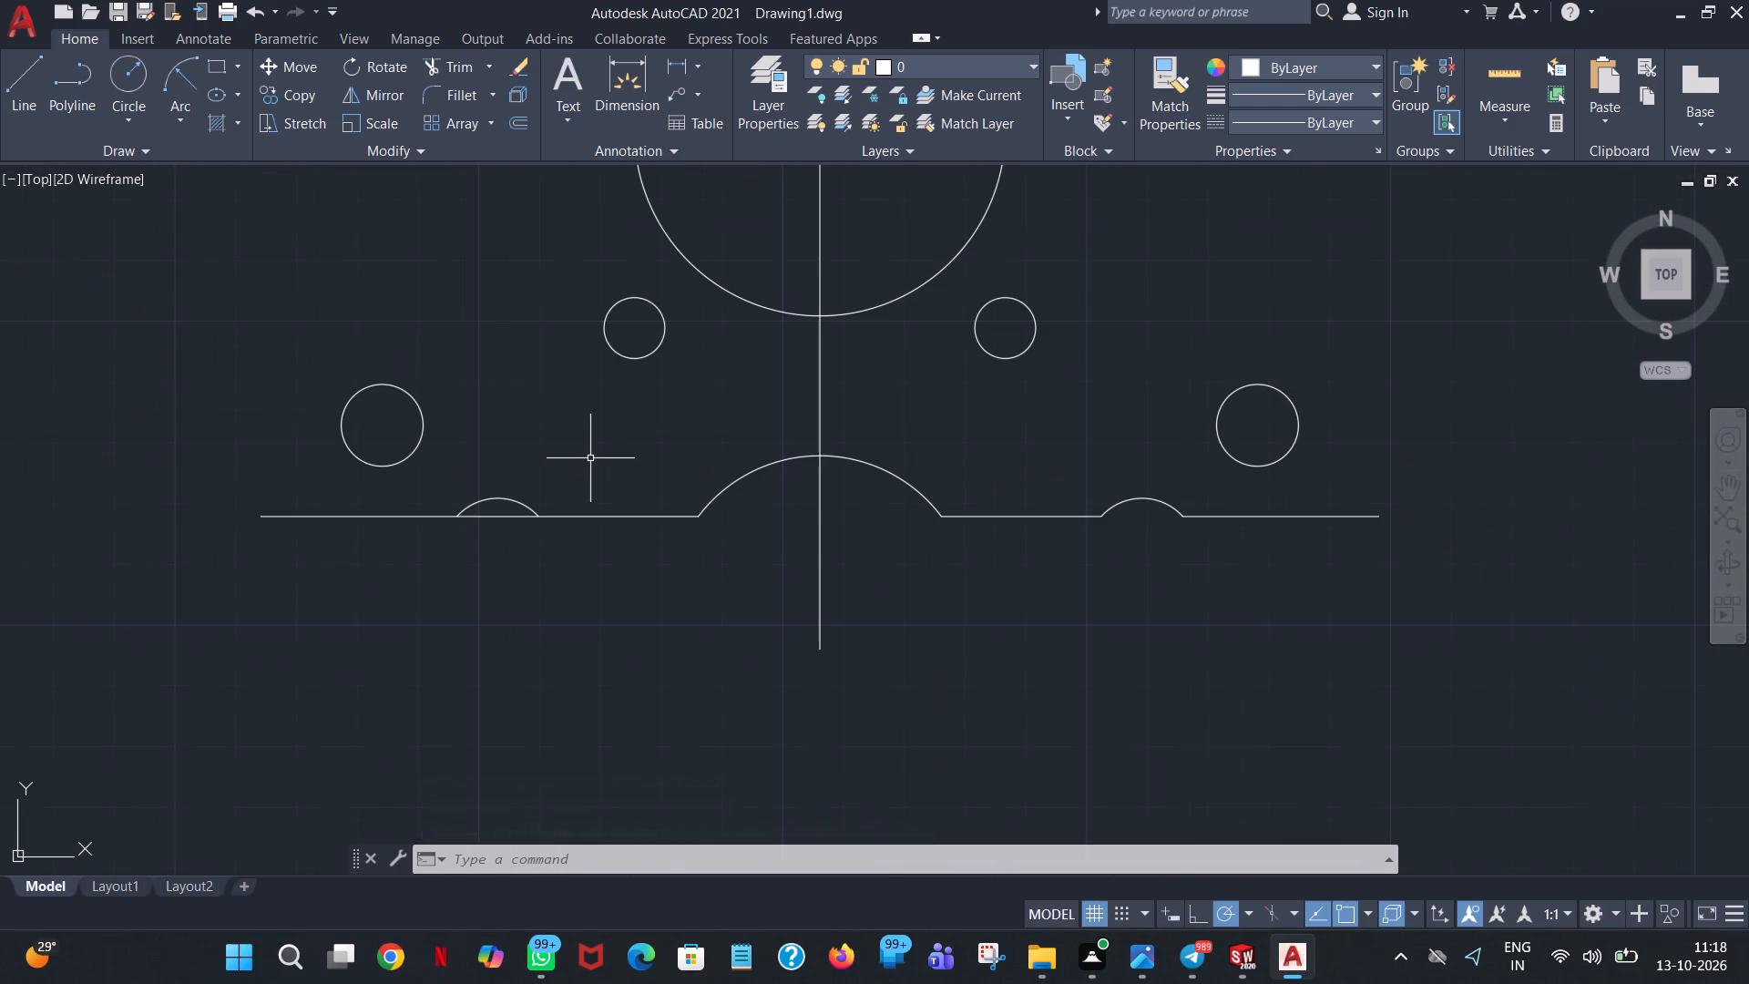
Trim away the base segment under the mirrored small arc on the left side of the base.
left_click(461, 92)
left_click(452, 74)
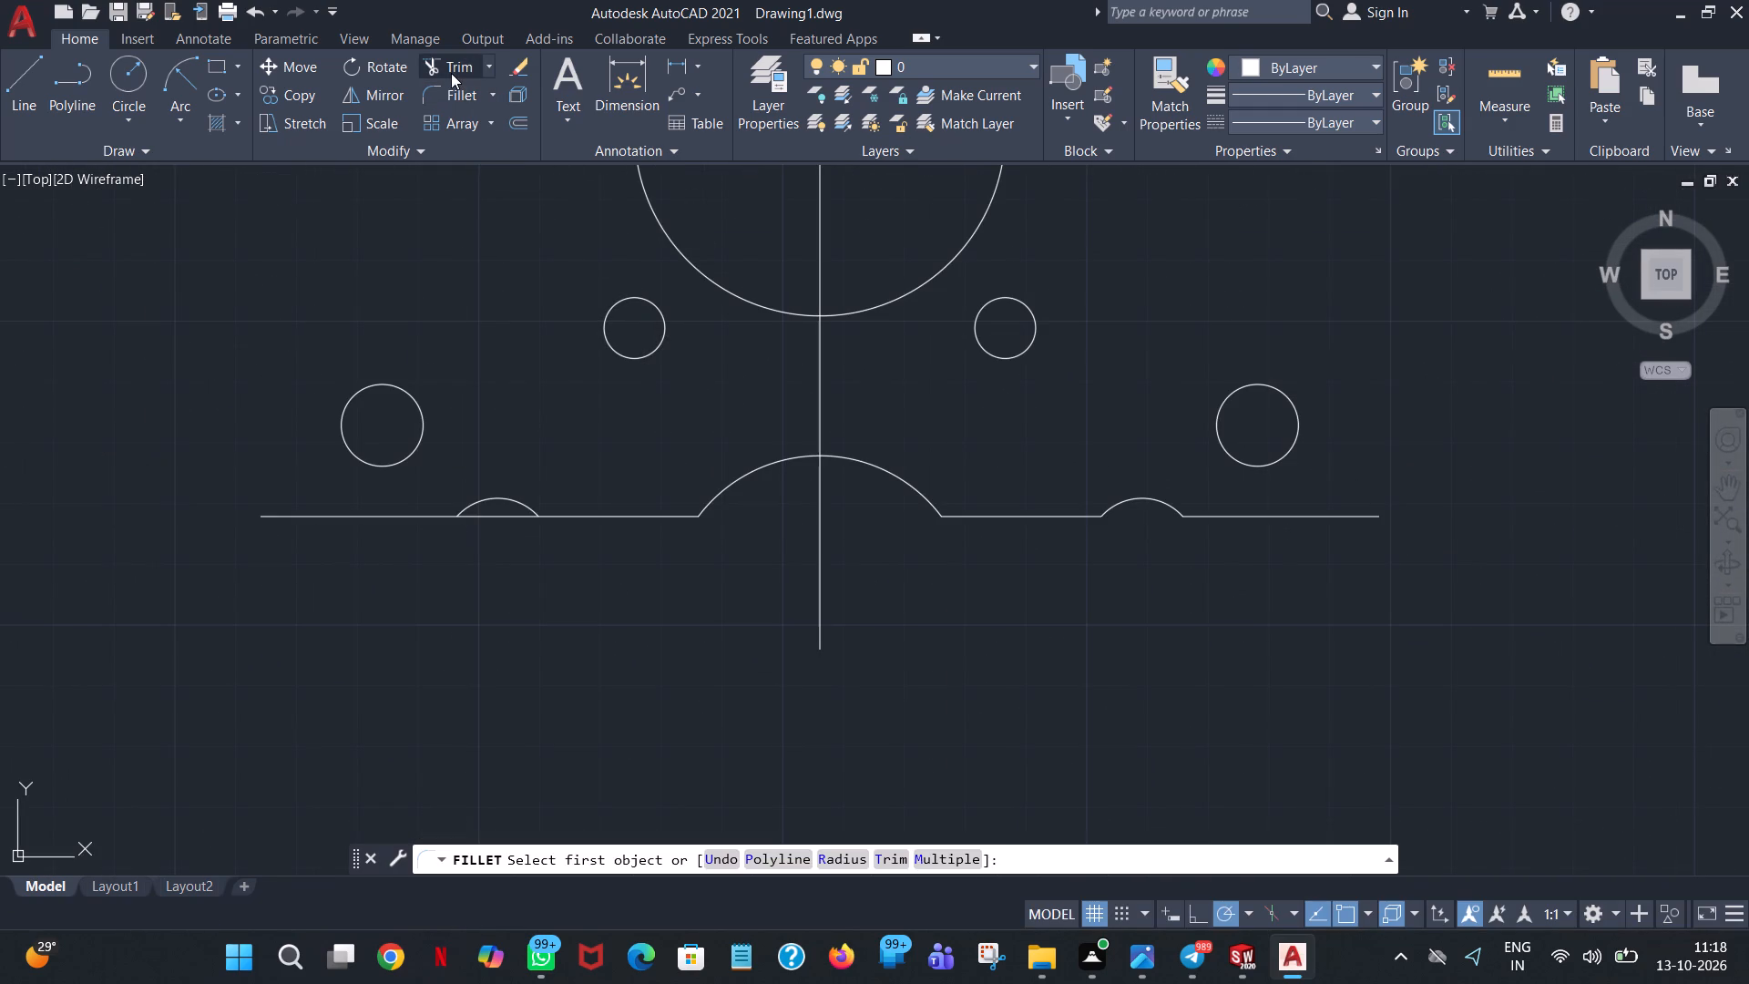
left_click(496, 516)
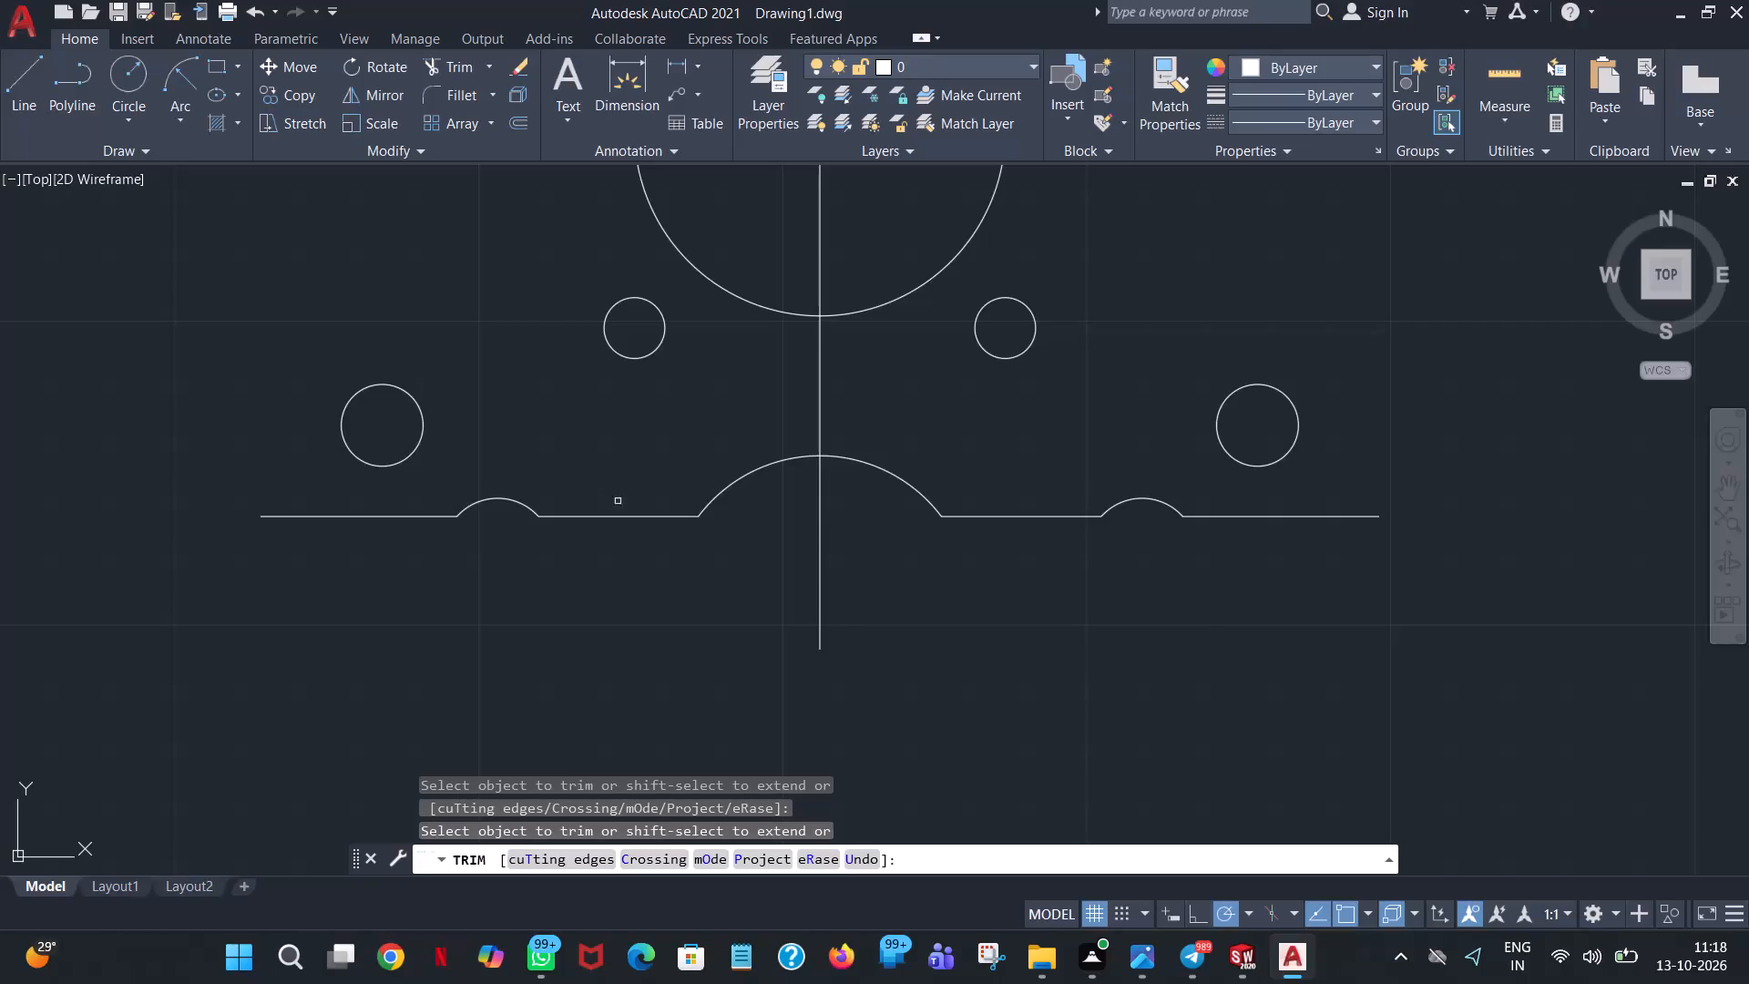
Draw a line from the right-hand corner circle's centre 20 horizontally outward, continuing vertically down to the base's right end.
left_click(17, 74)
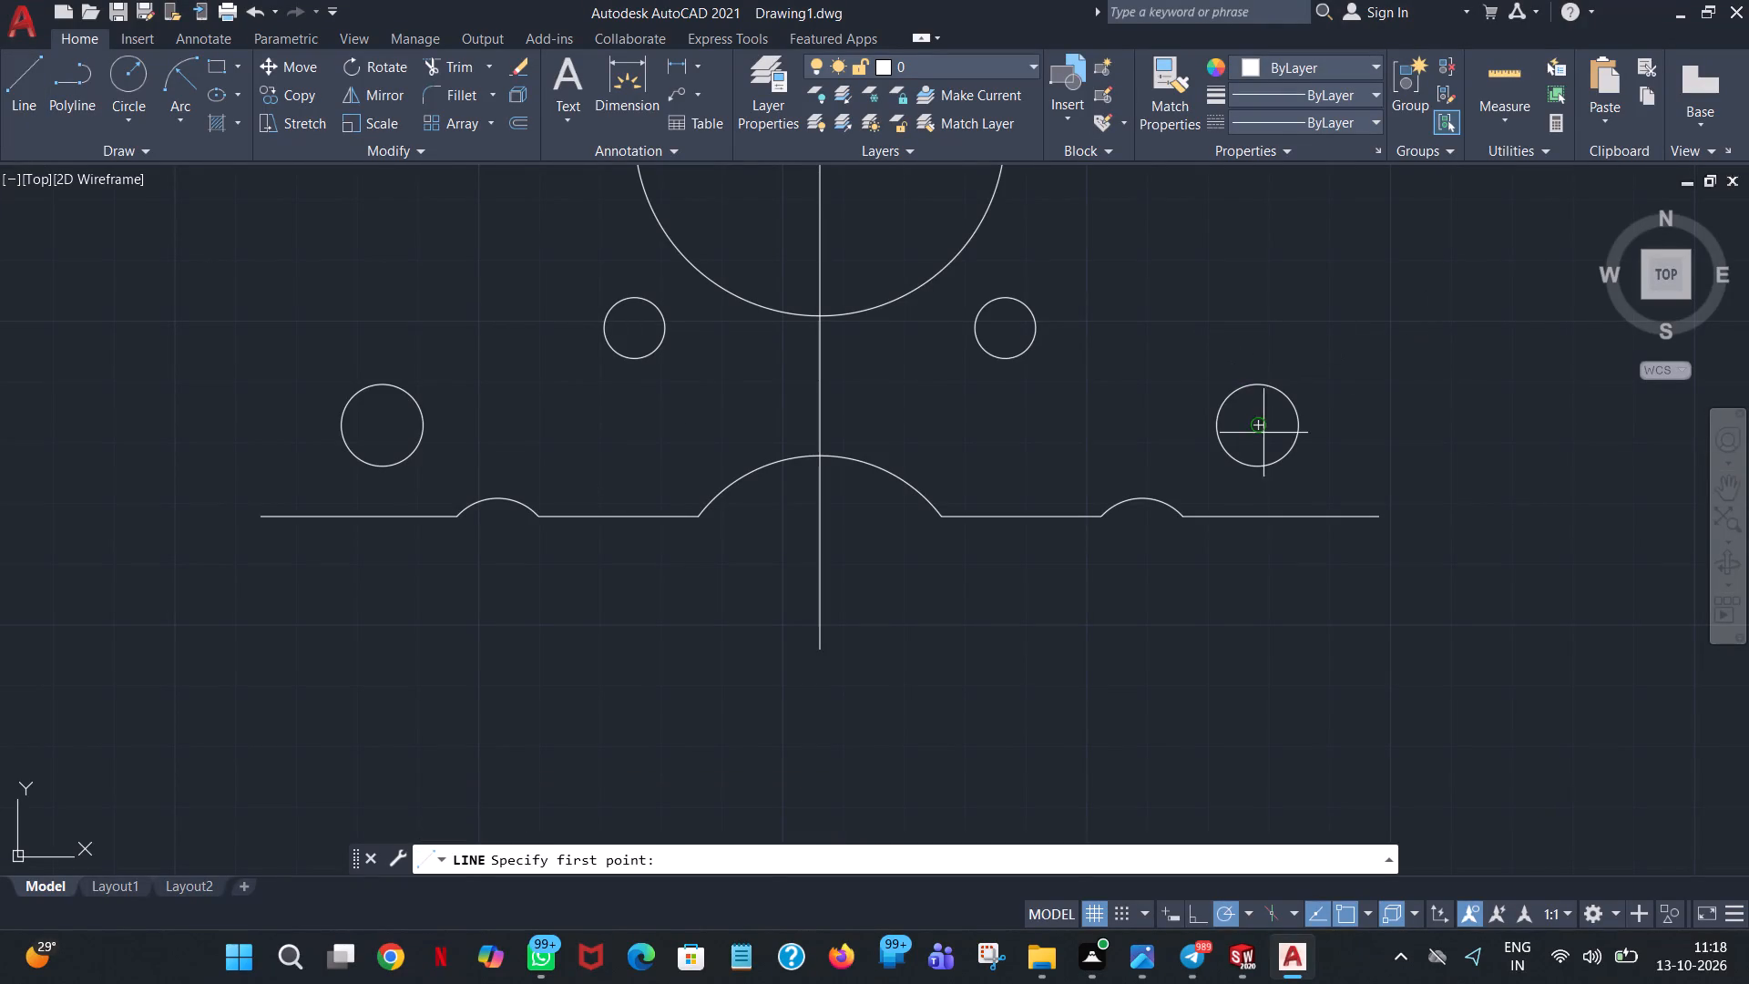
left_click(1263, 423)
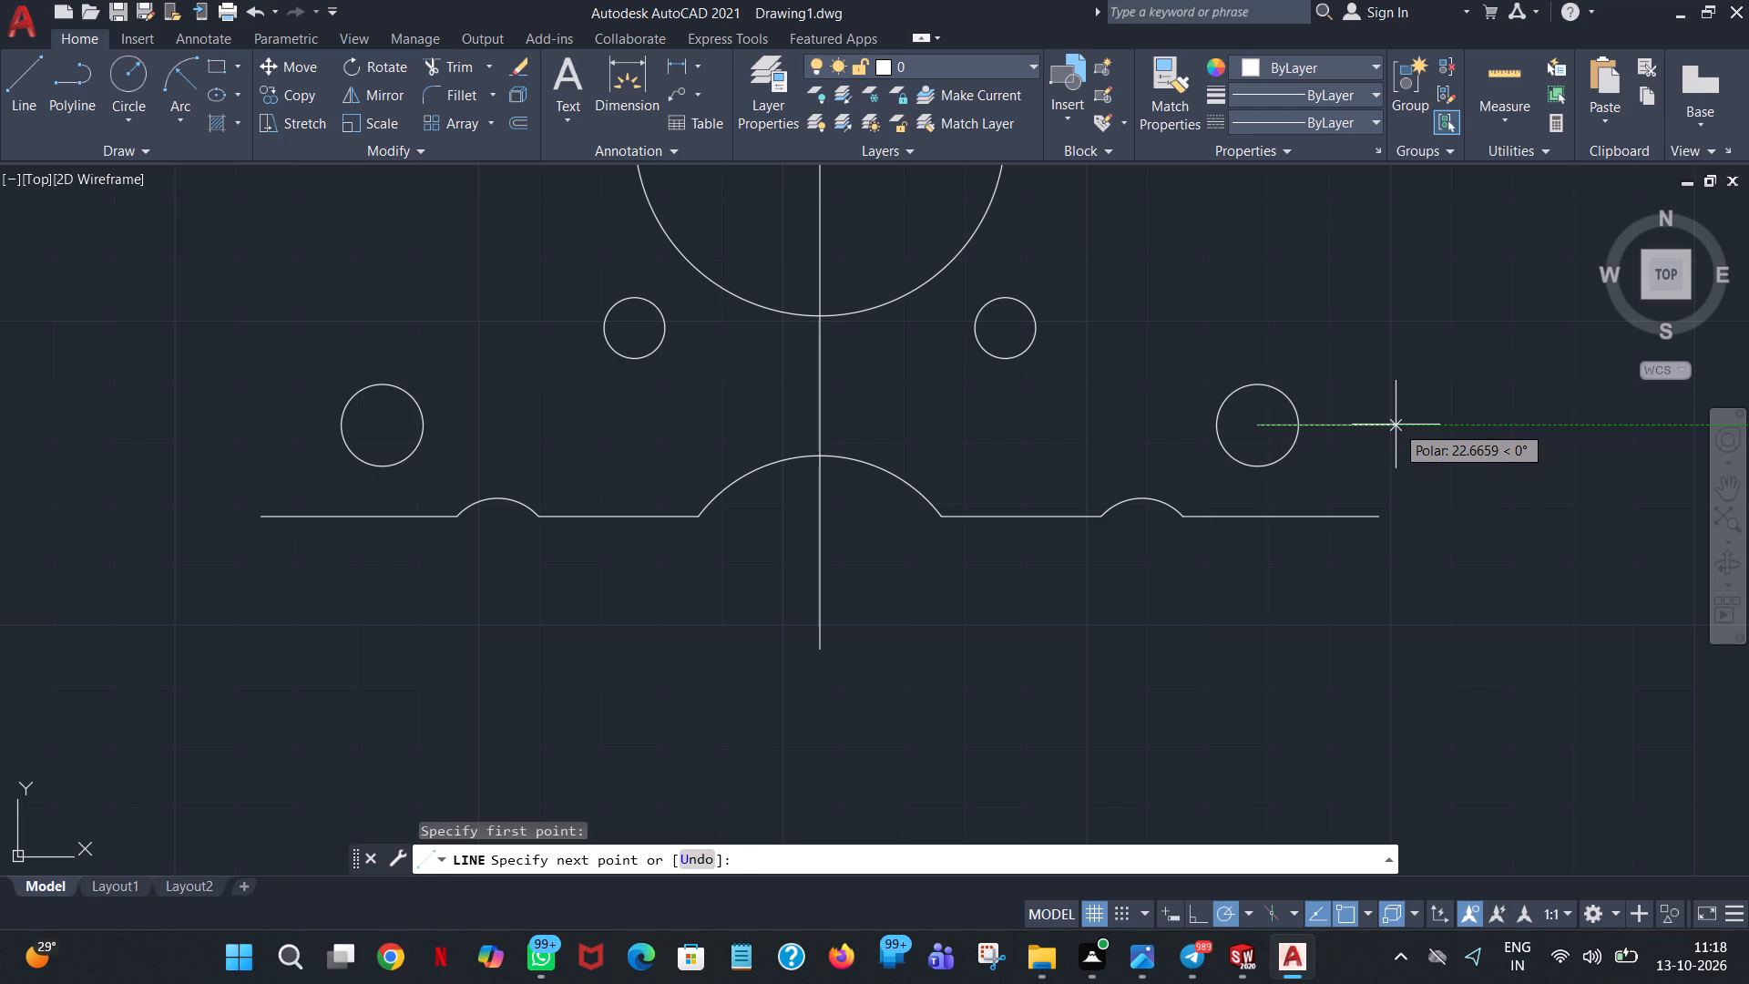
type("20")
key("Return")
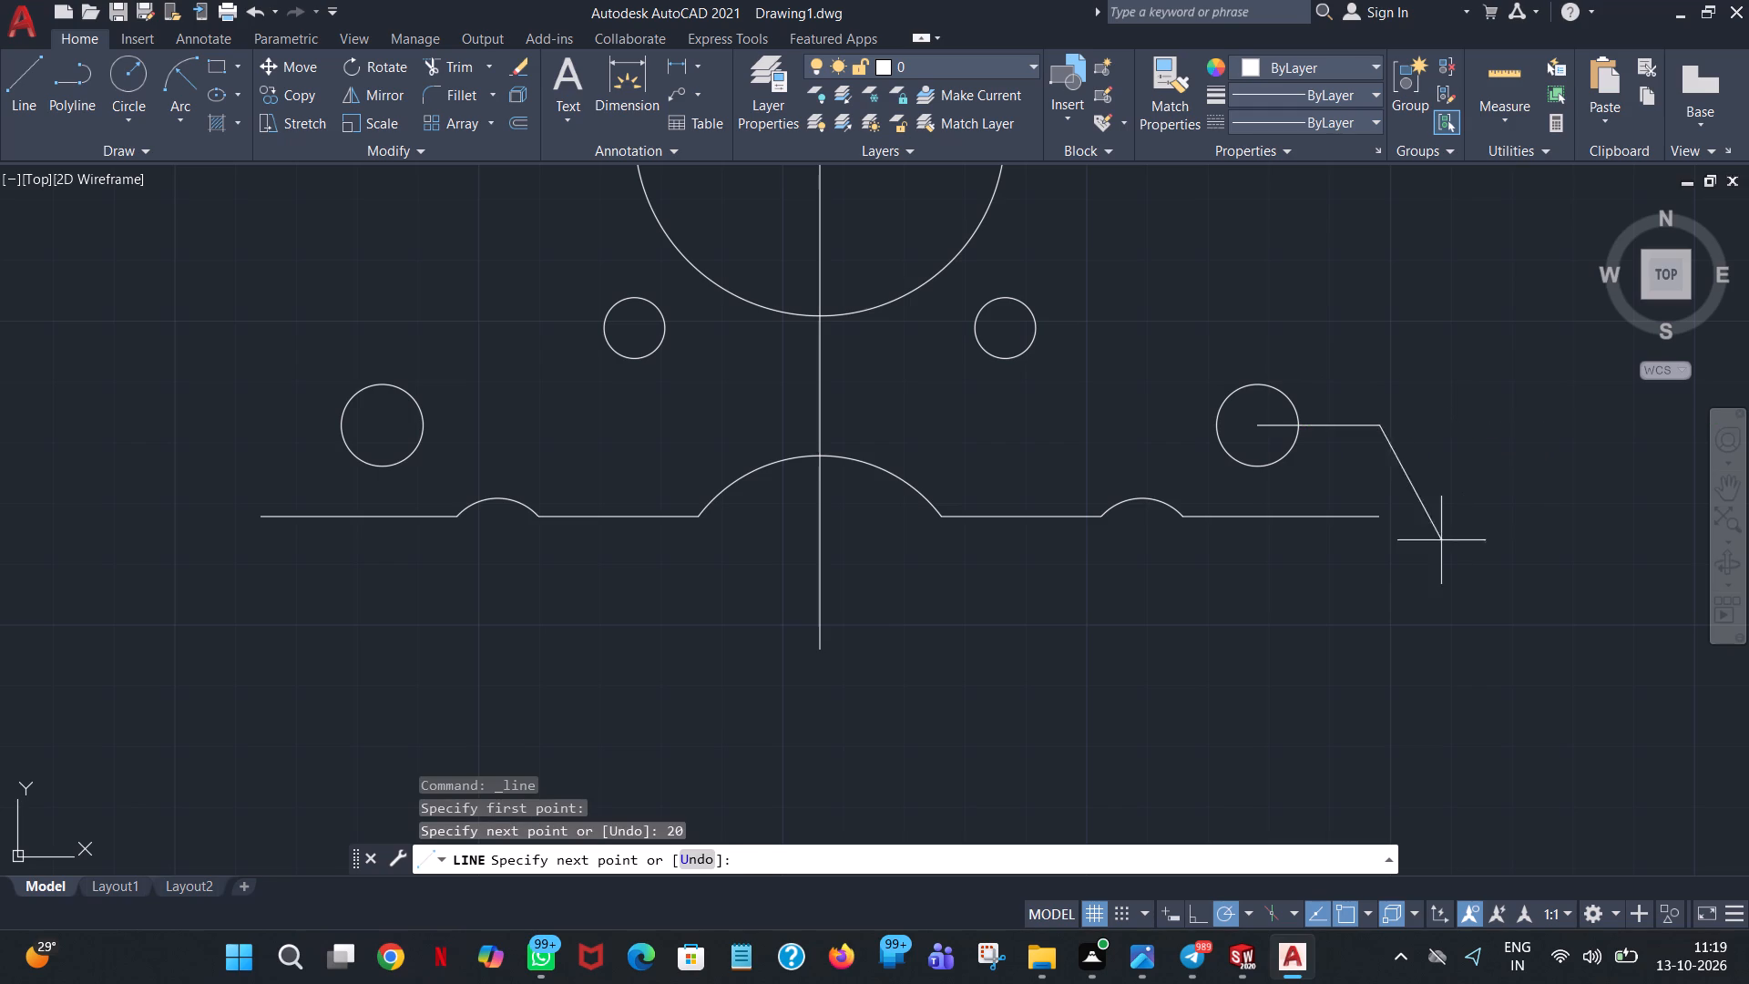
left_click(1379, 516)
right_click(1379, 516)
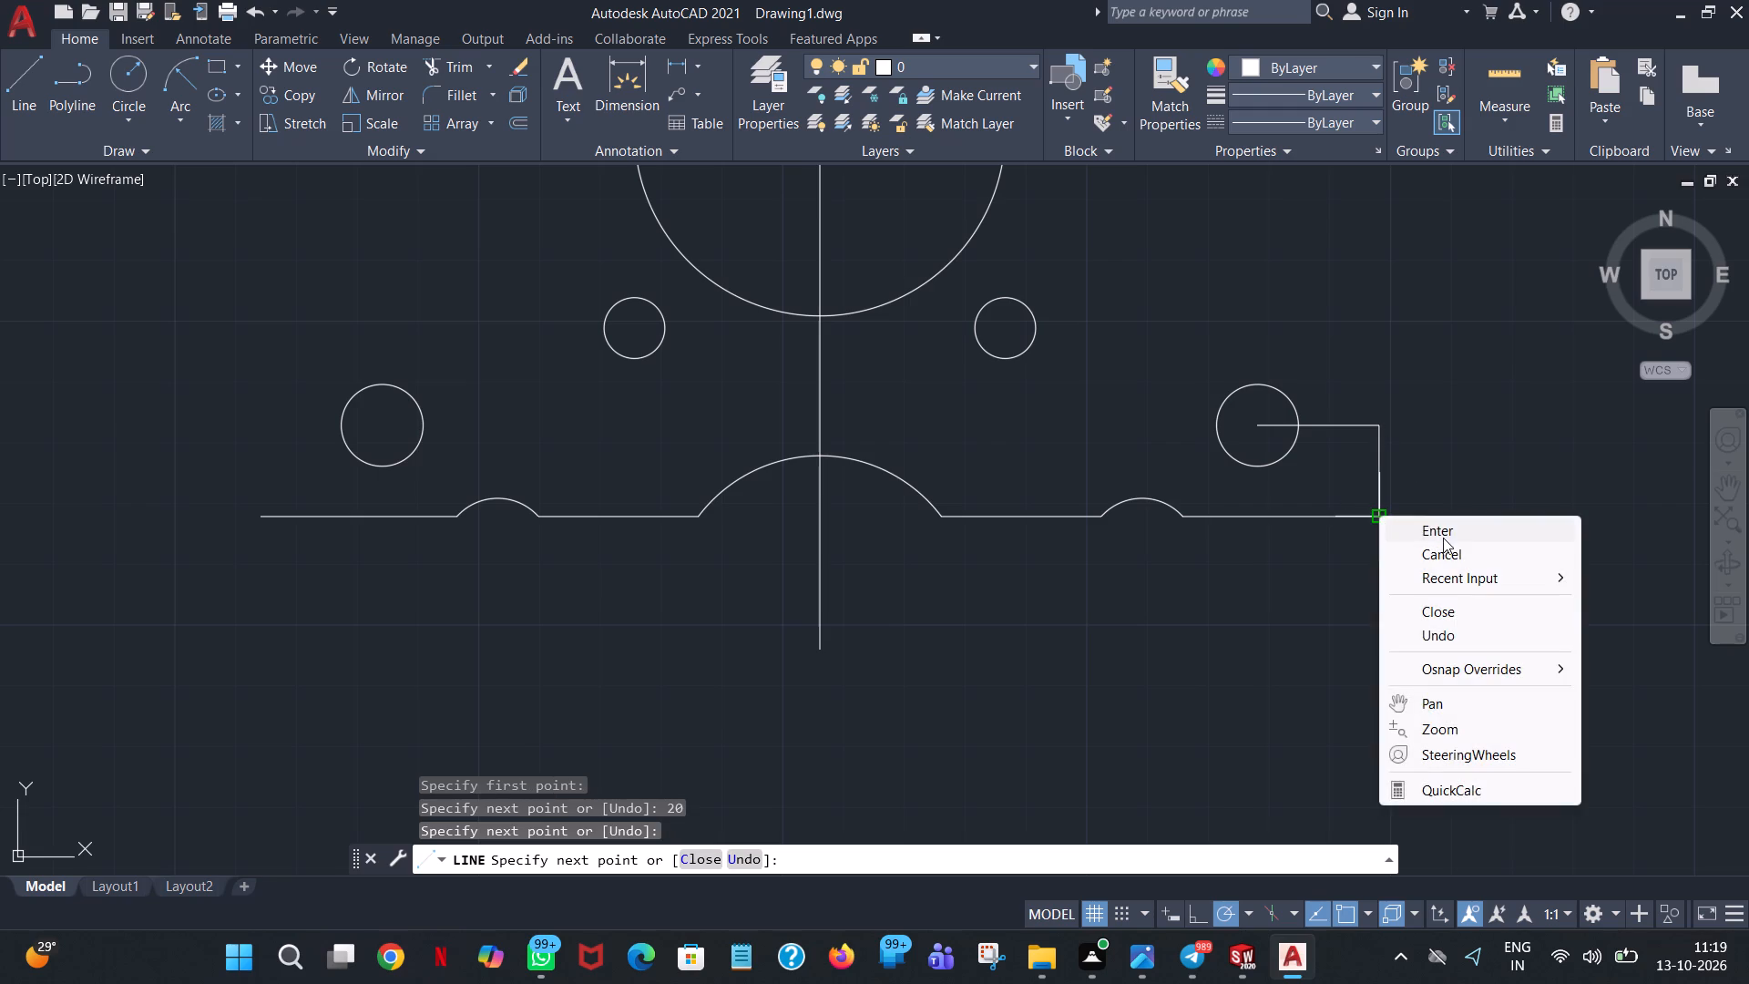
left_click(1443, 538)
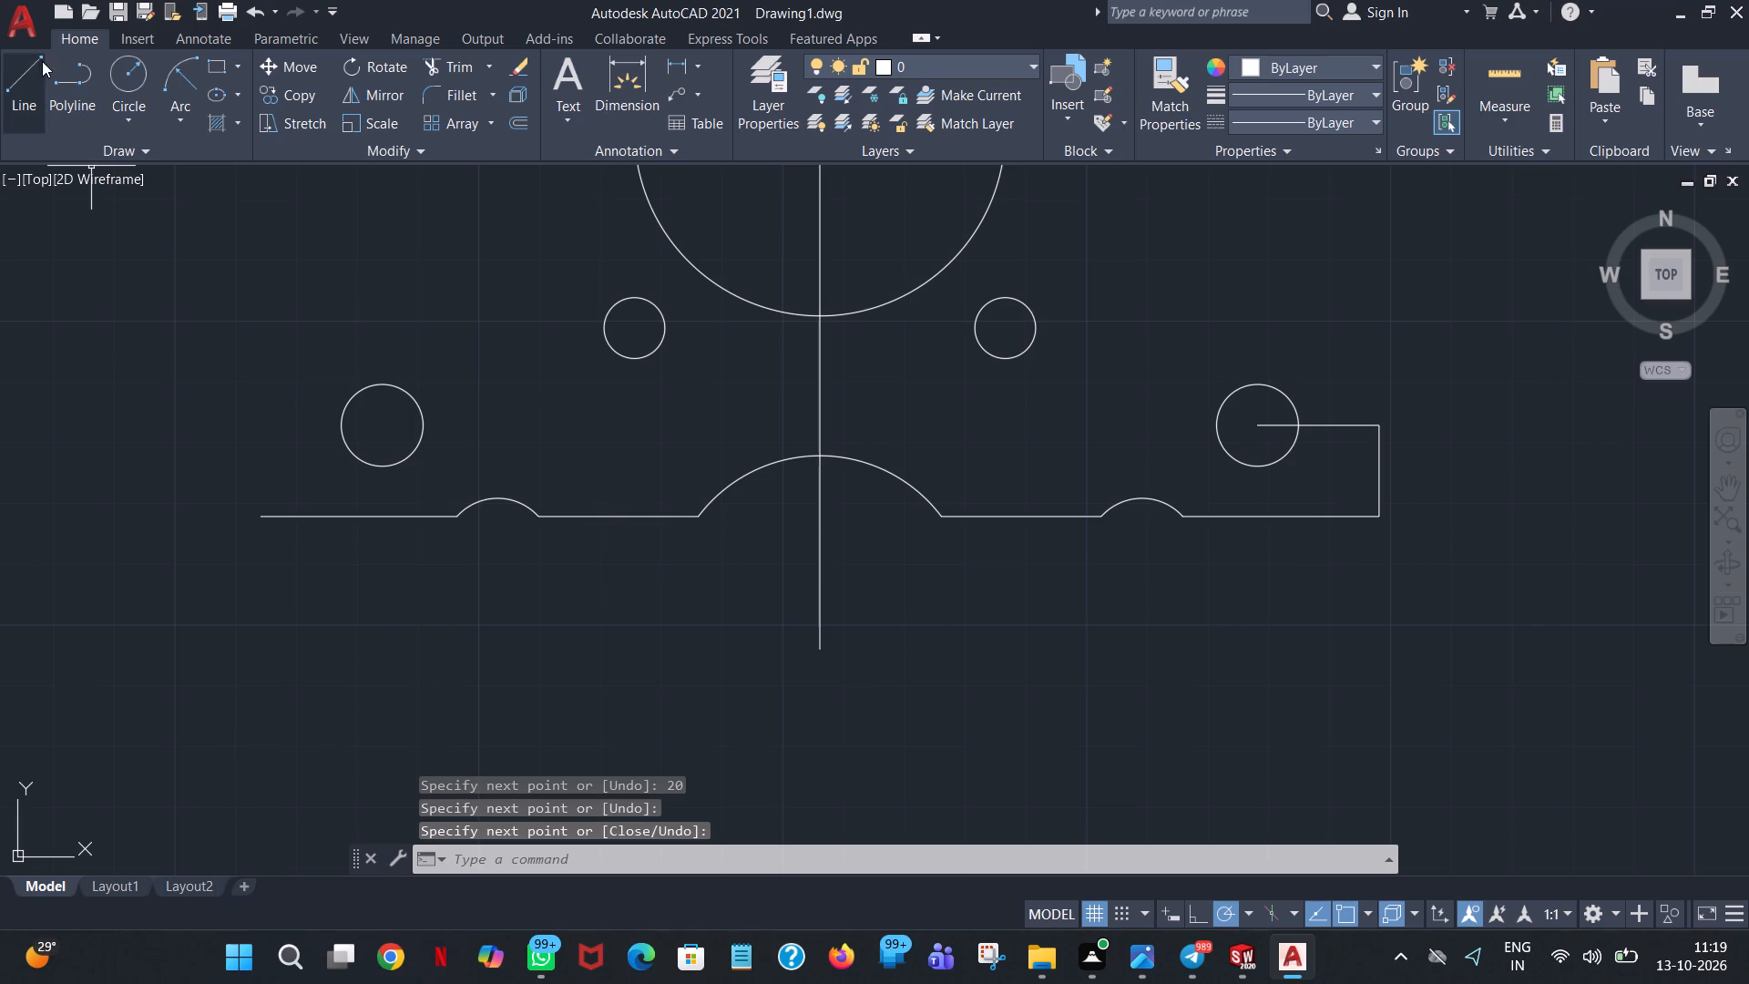
Draw a line from the left-hand corner circle's centre 20 horizontally outward, continuing vertically down to the base's left end.
left_click(40, 80)
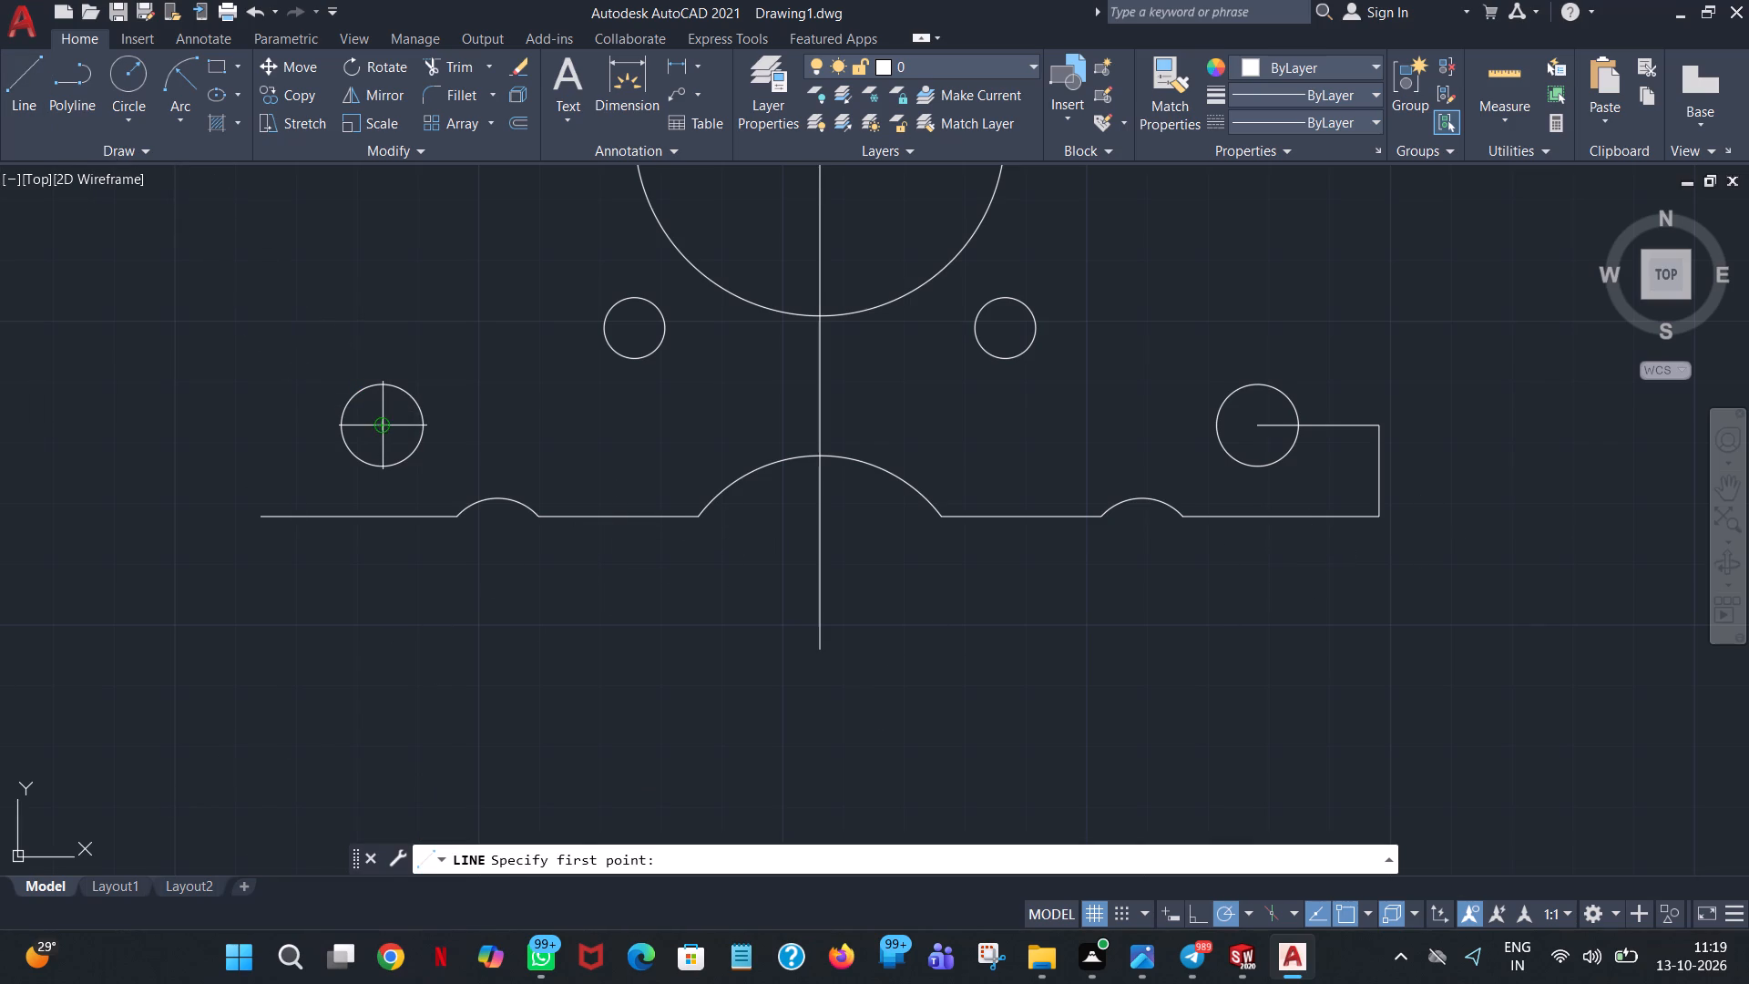
left_click(385, 422)
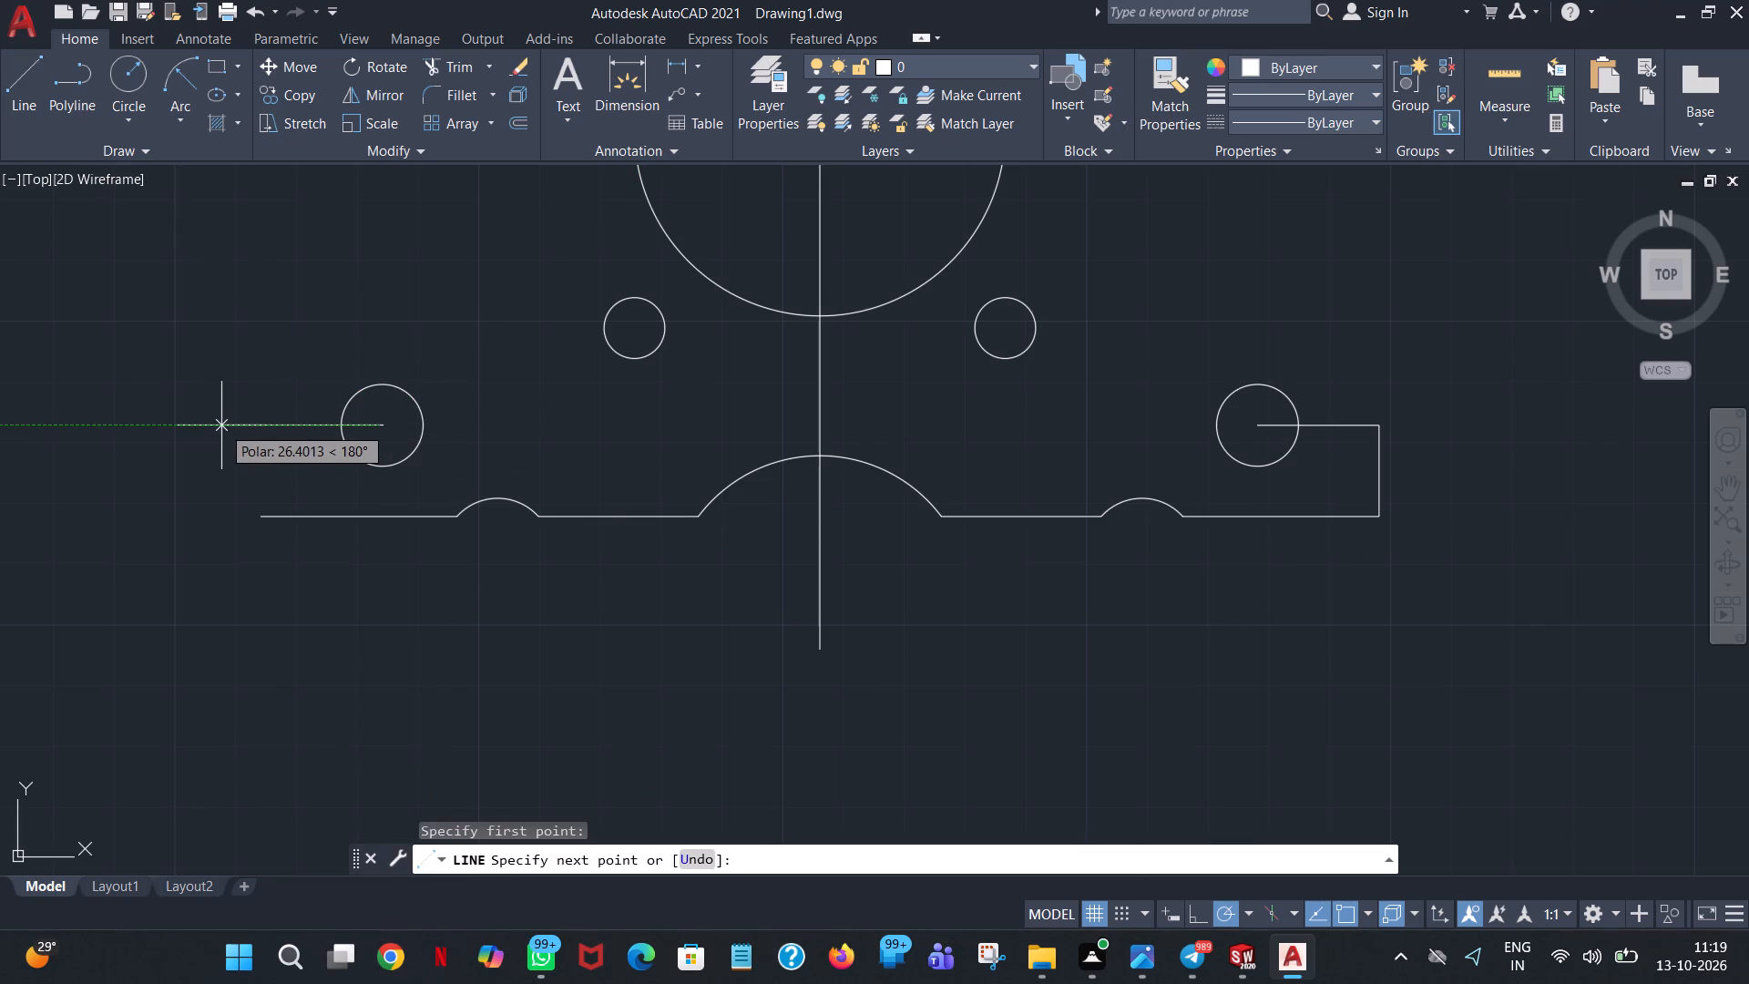
type("20")
key("Return")
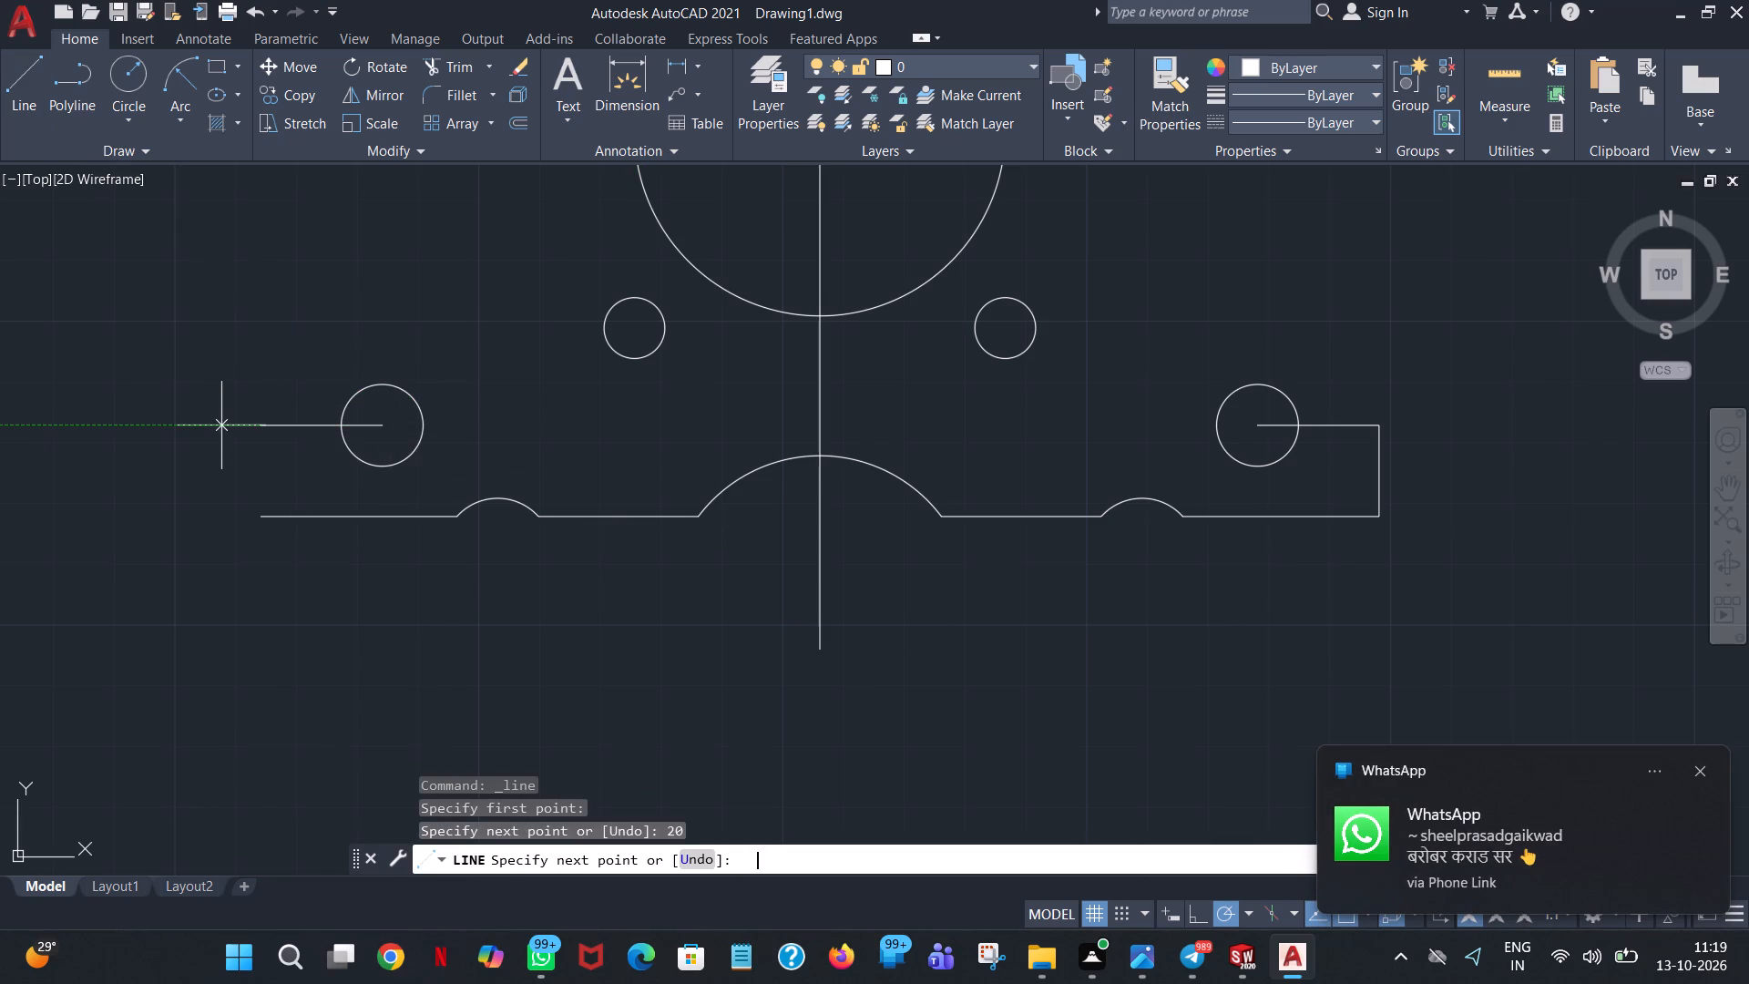
left_click(264, 518)
right_click(264, 518)
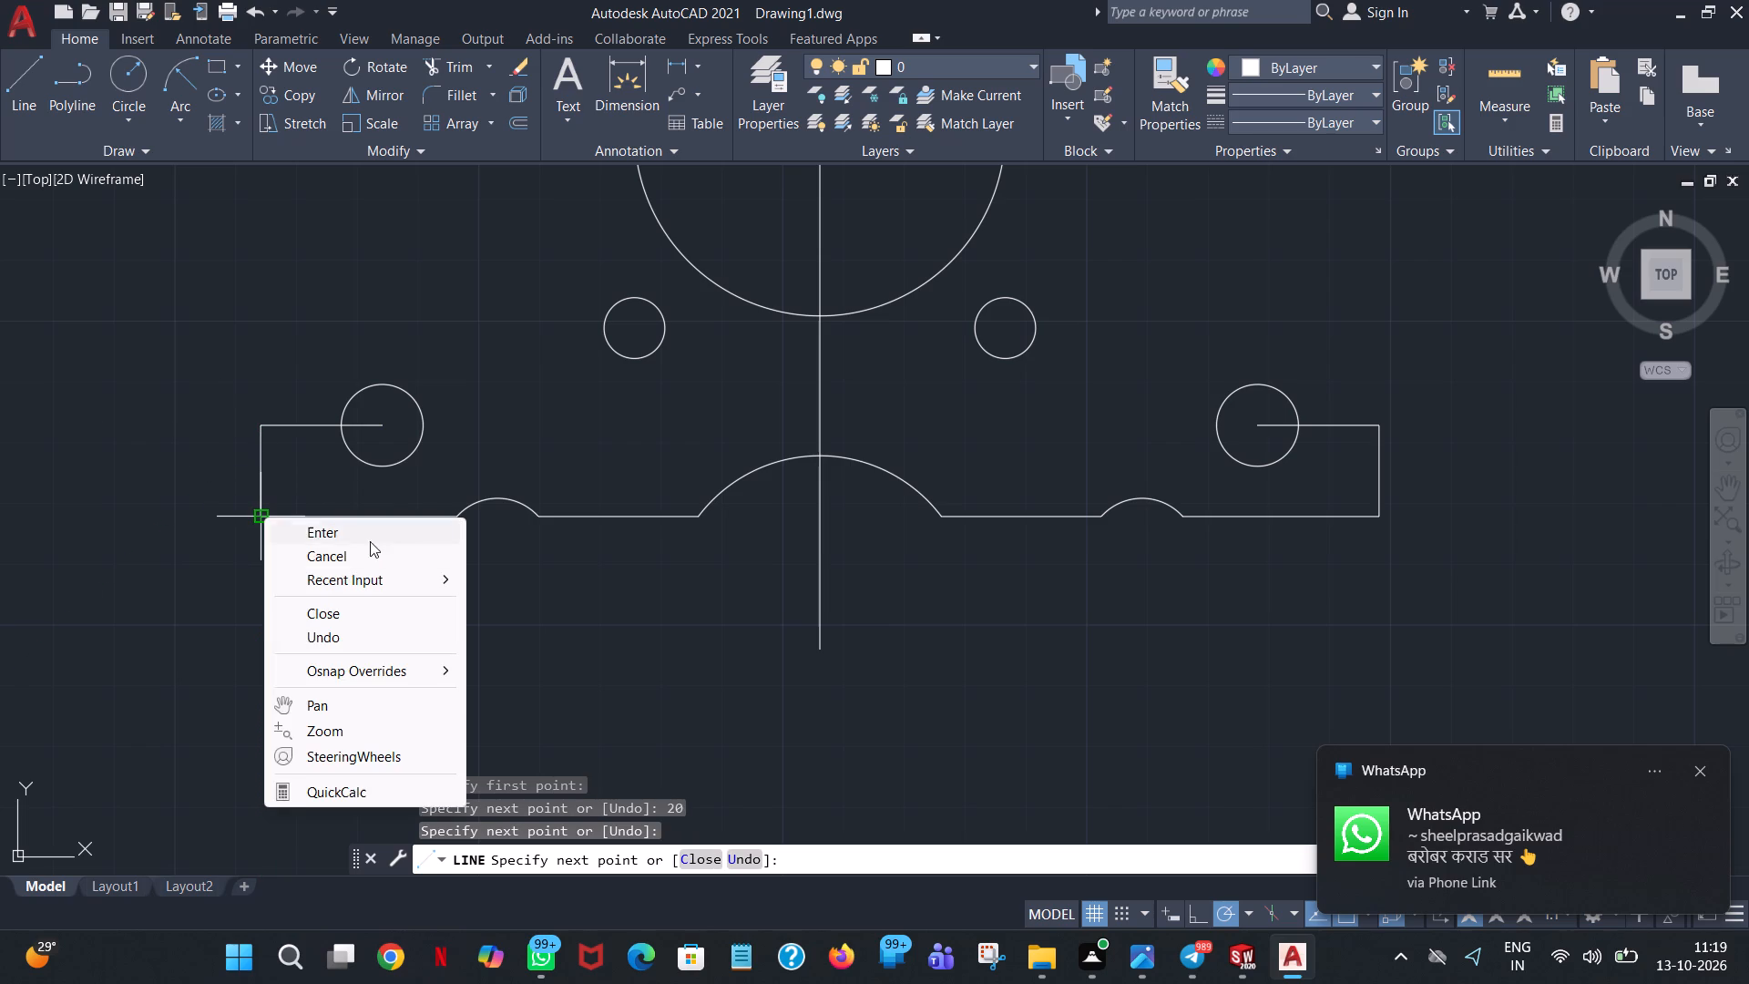
left_click(334, 533)
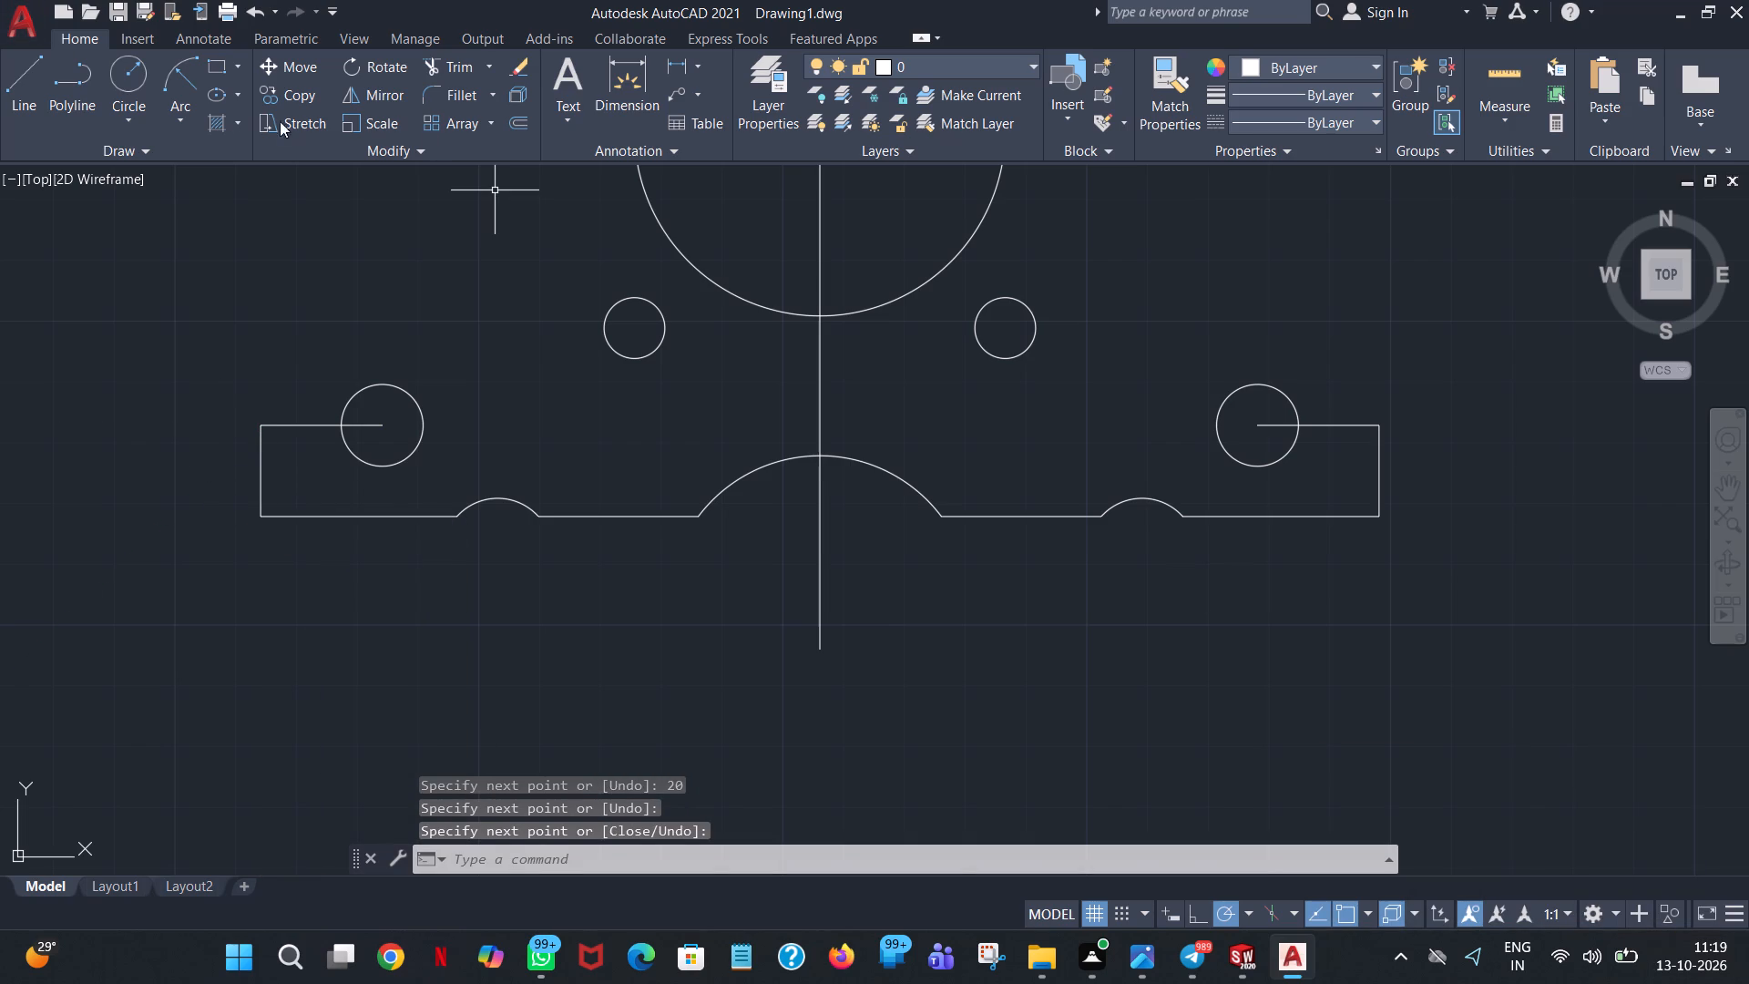
Fillet the plate's lower left corner between the base and the vertical edge with radius 15.
left_click(463, 98)
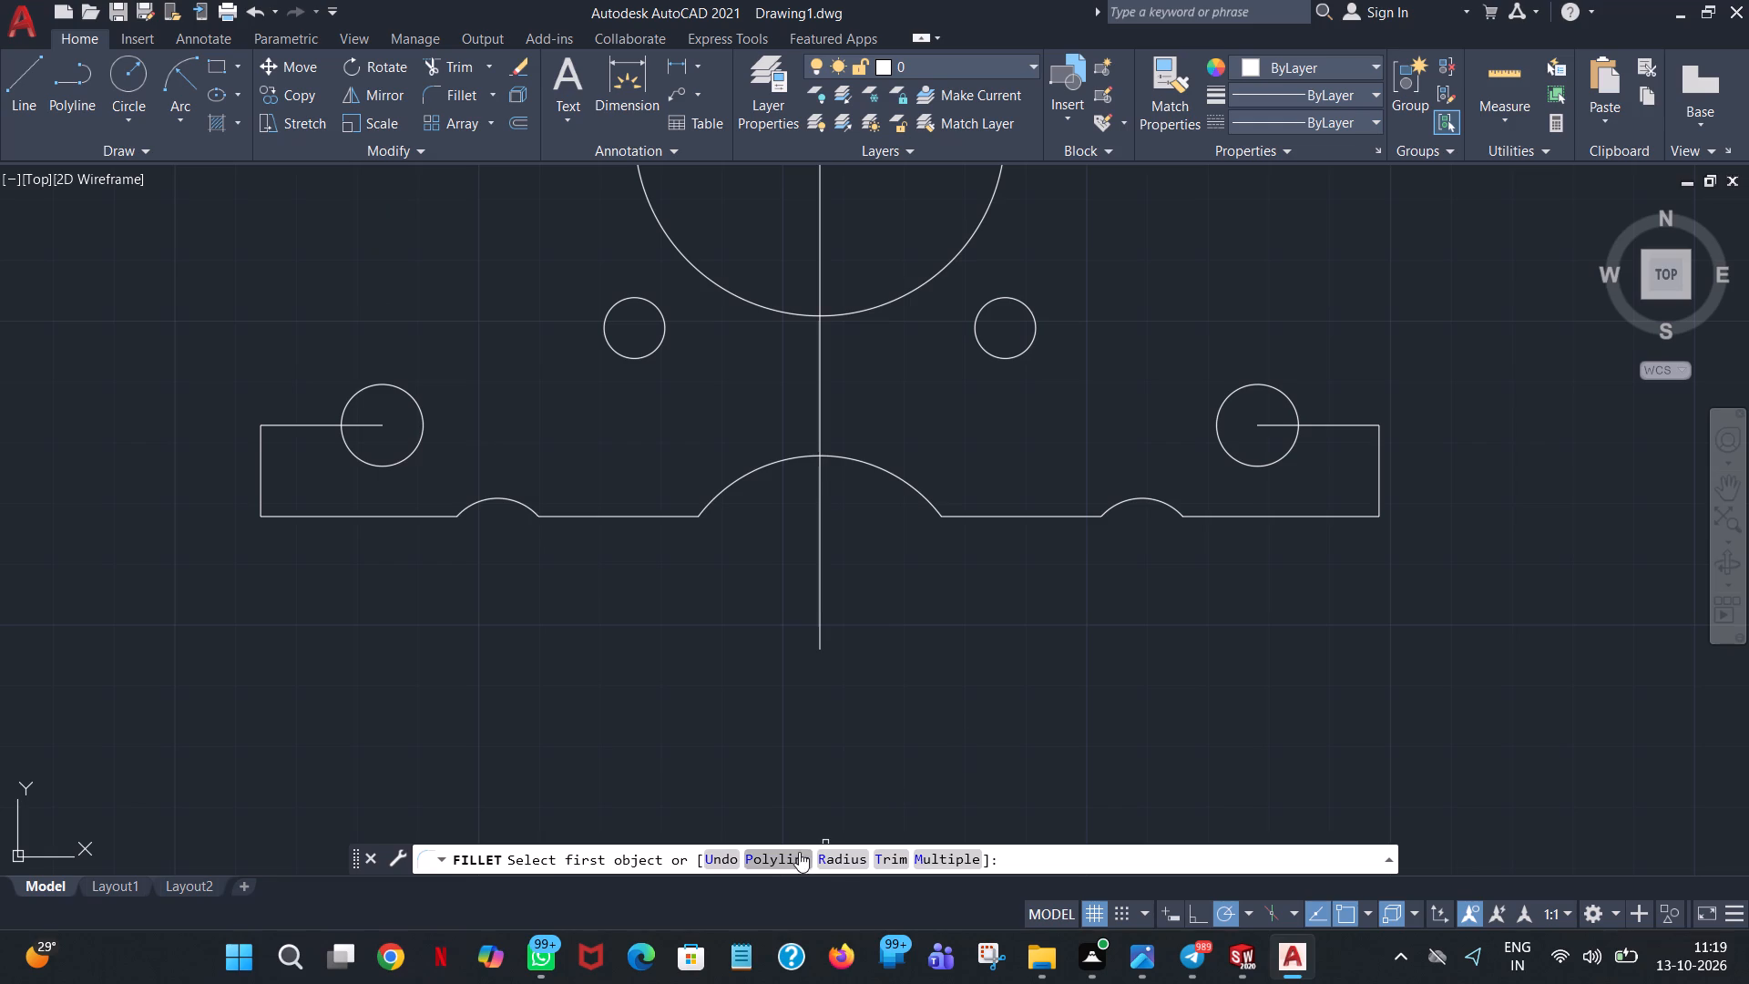
left_click(832, 860)
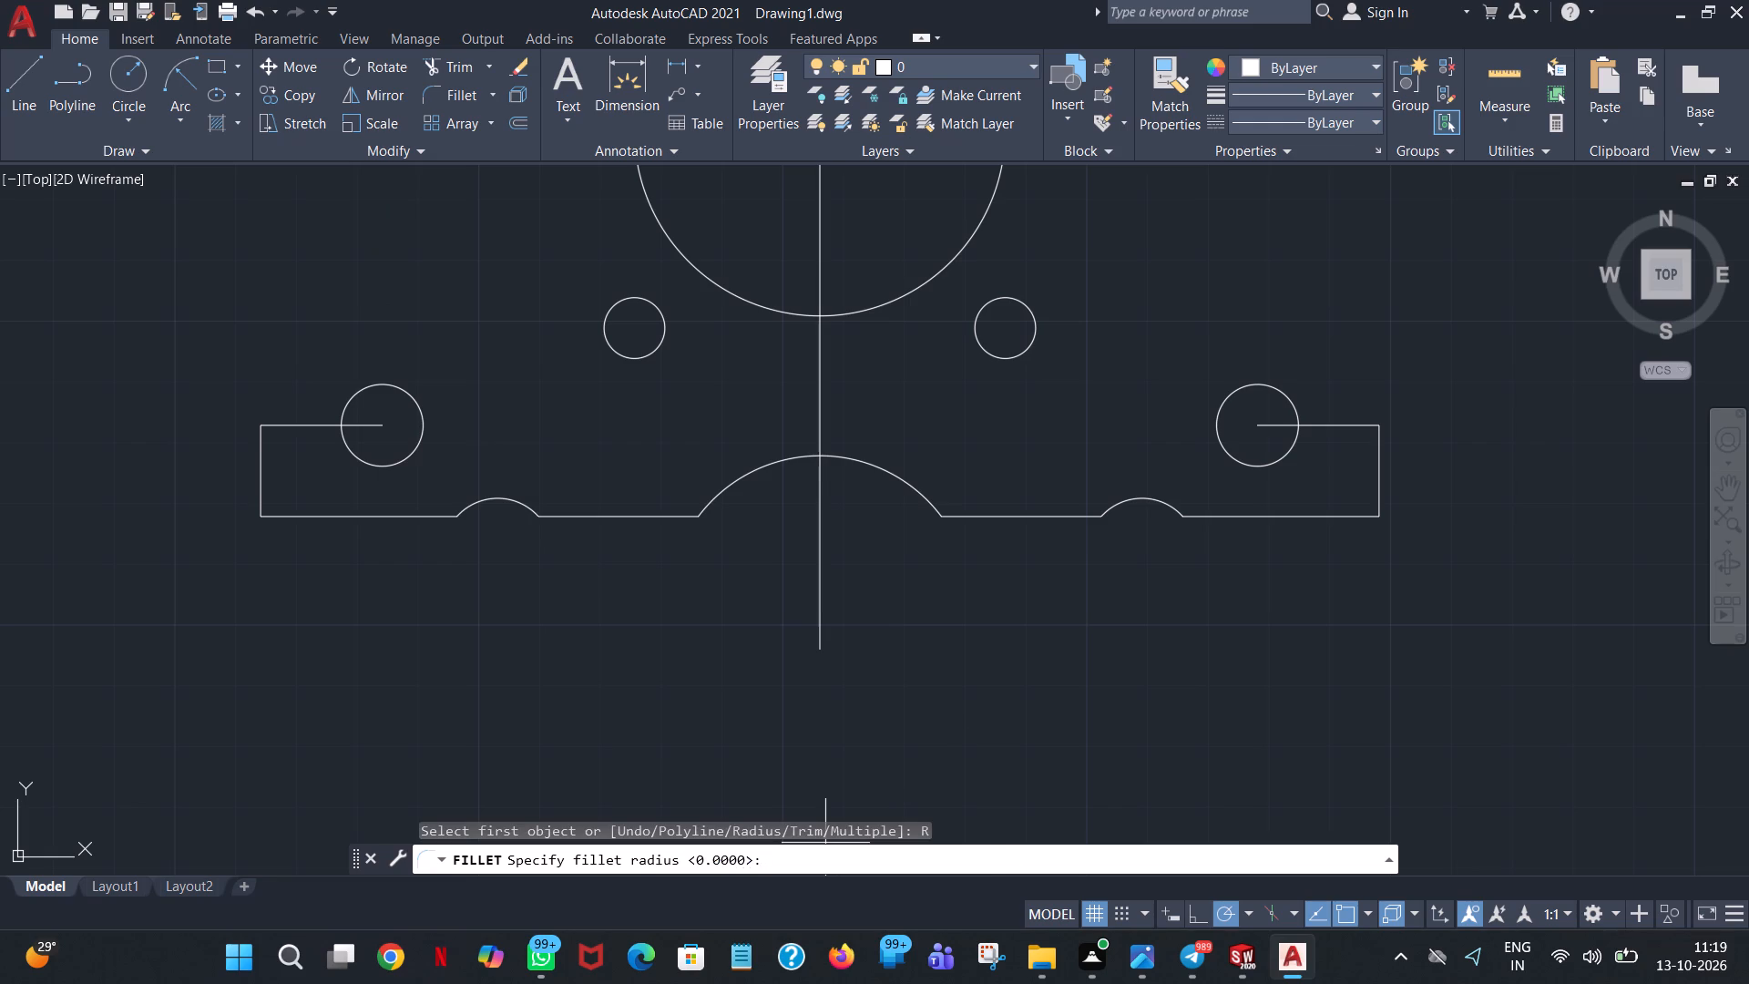
type("15")
left_click(264, 483)
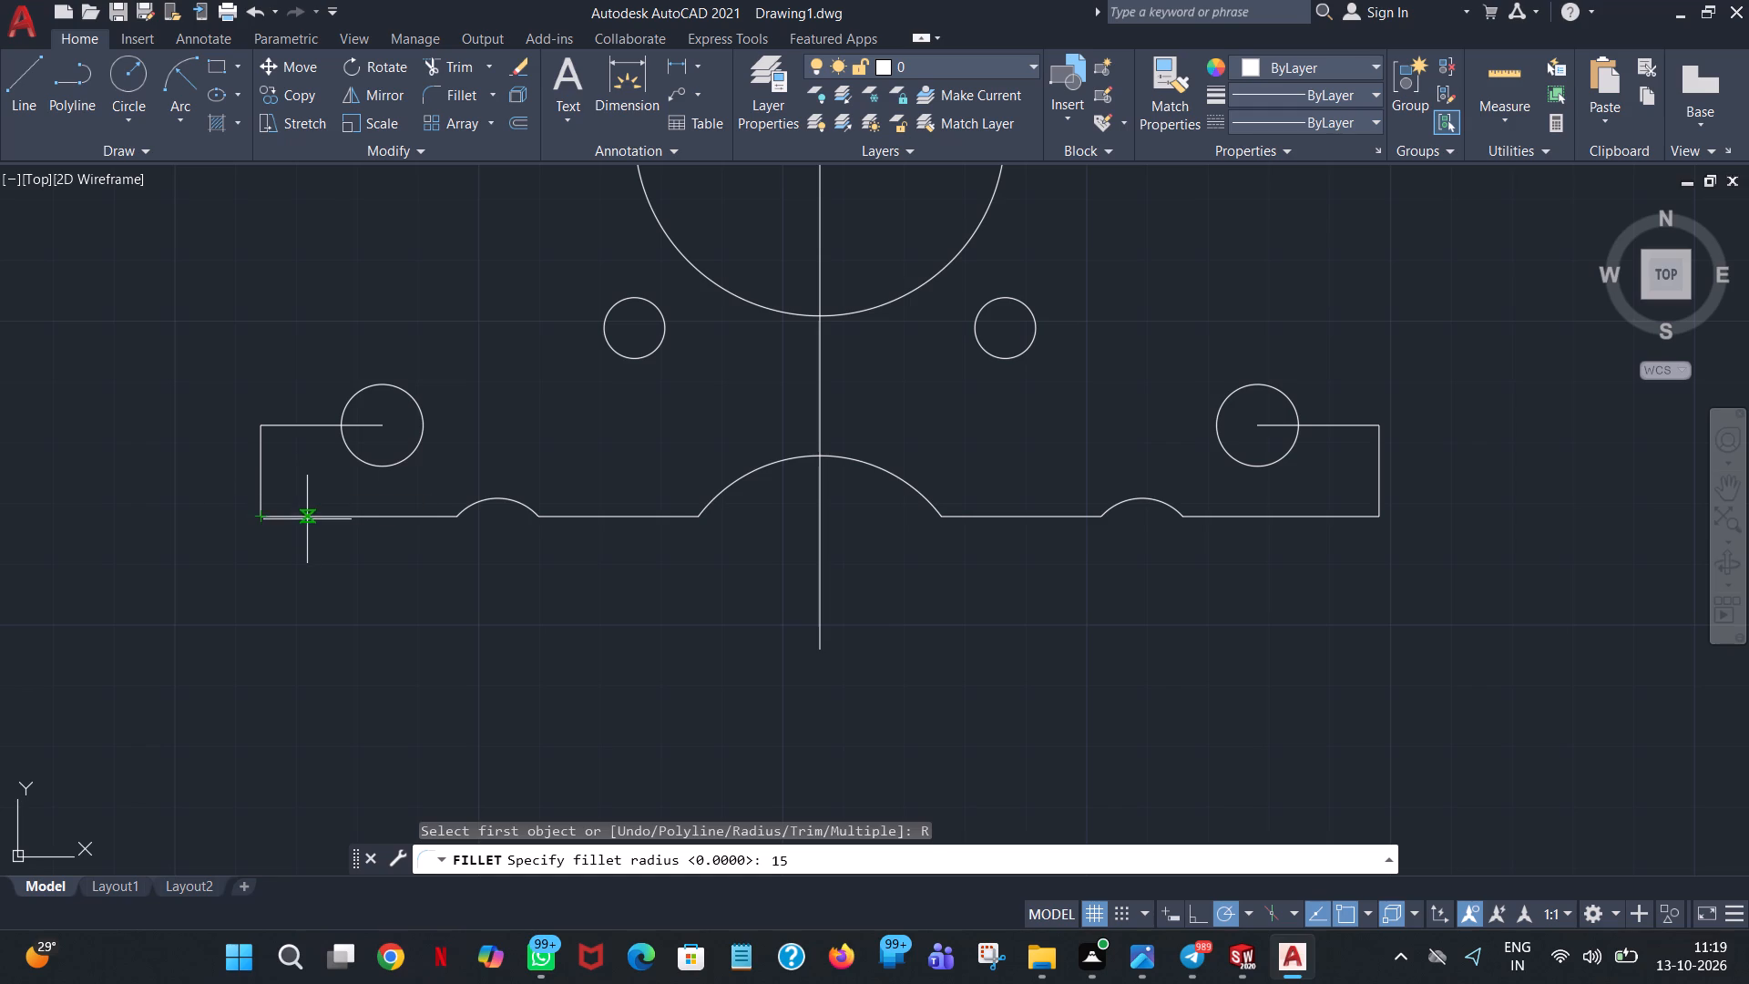
left_click(307, 519)
left_click(266, 518)
key("Return")
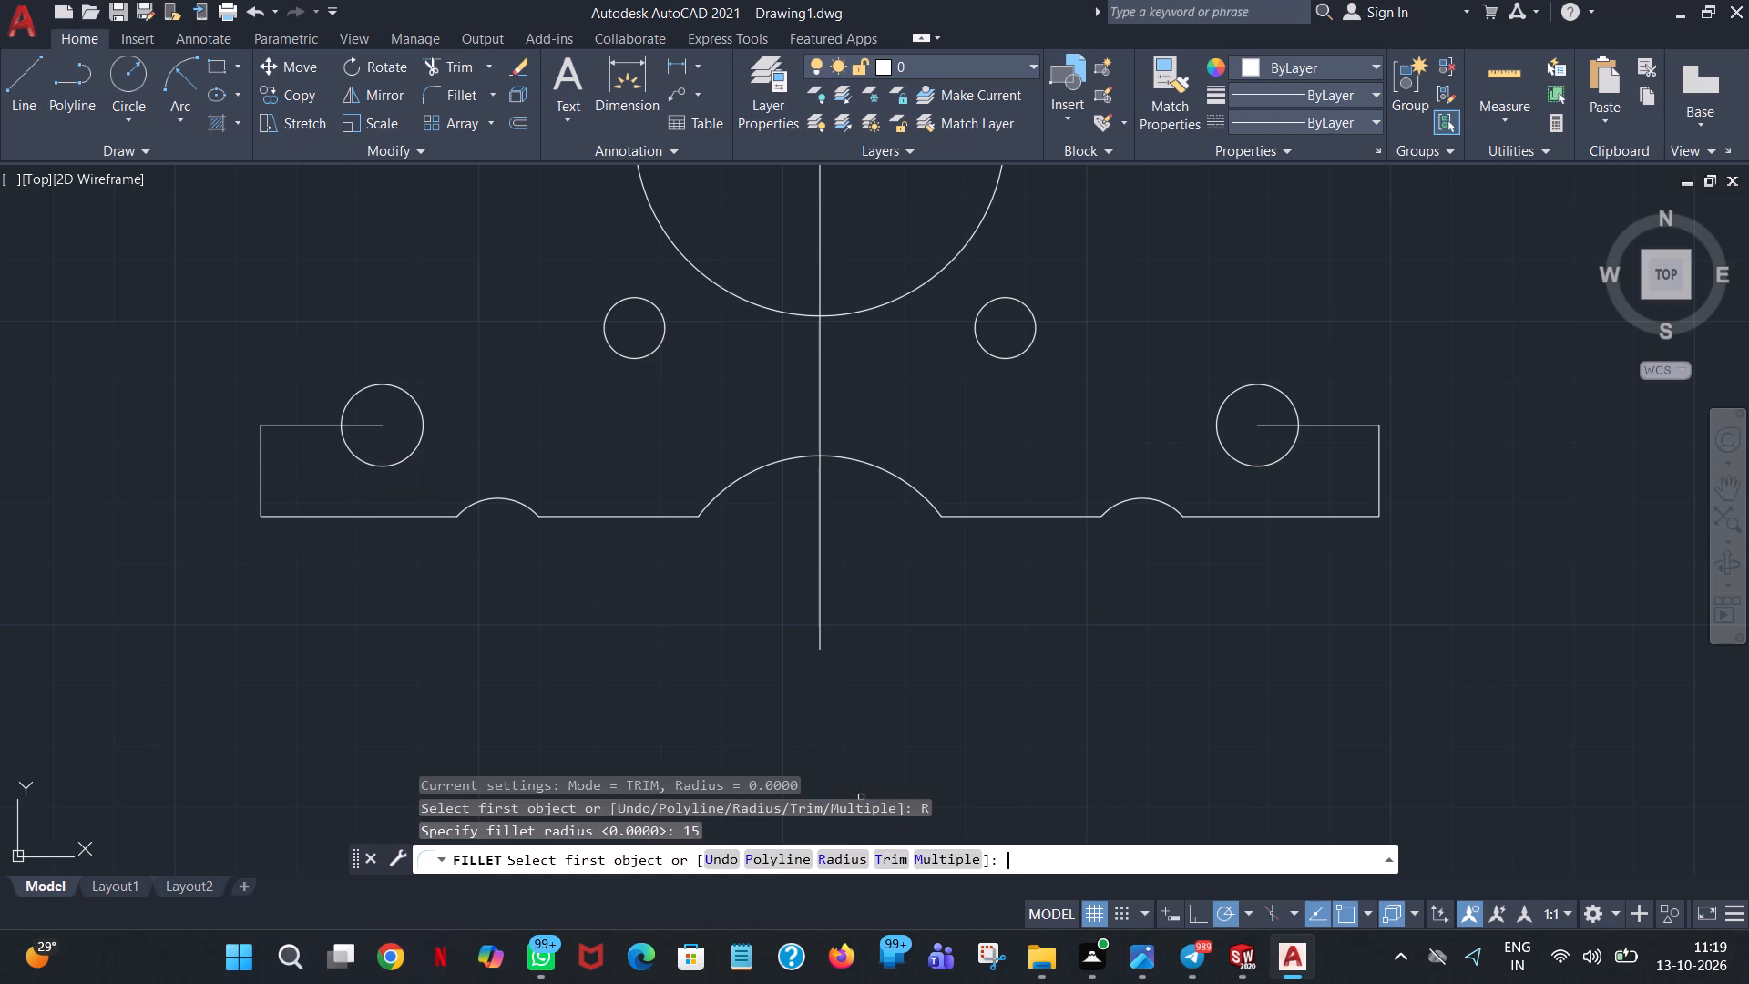
left_click(304, 514)
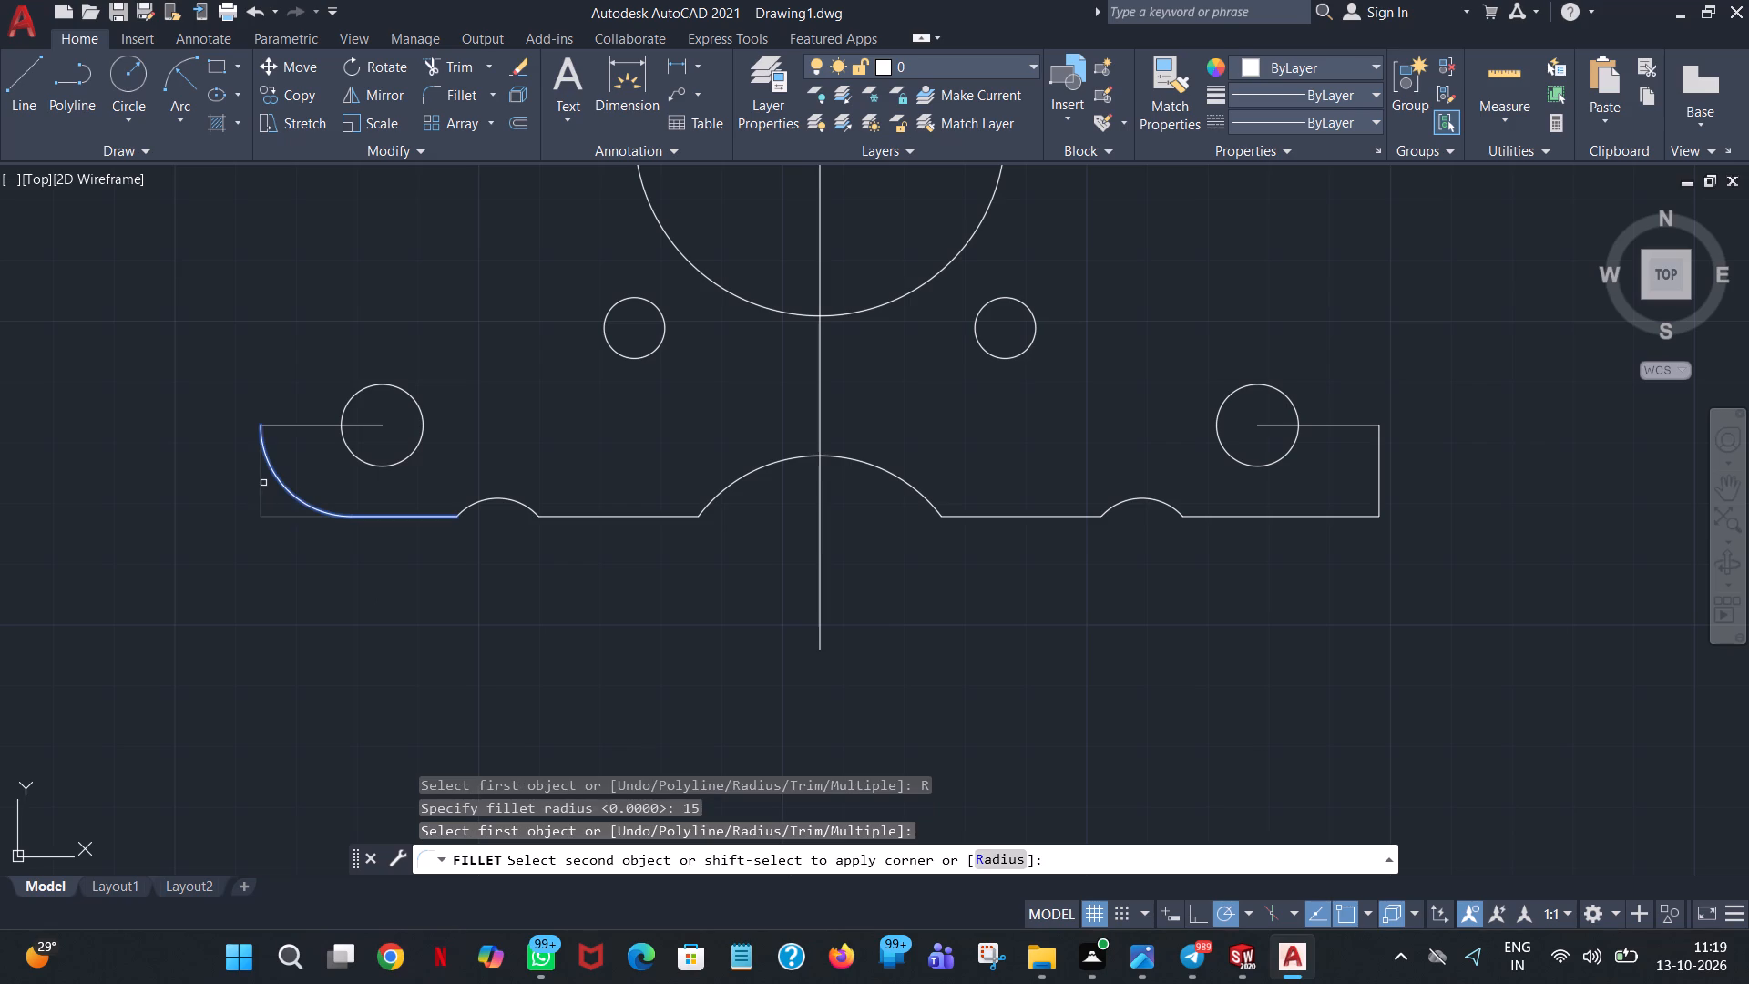
left_click(263, 483)
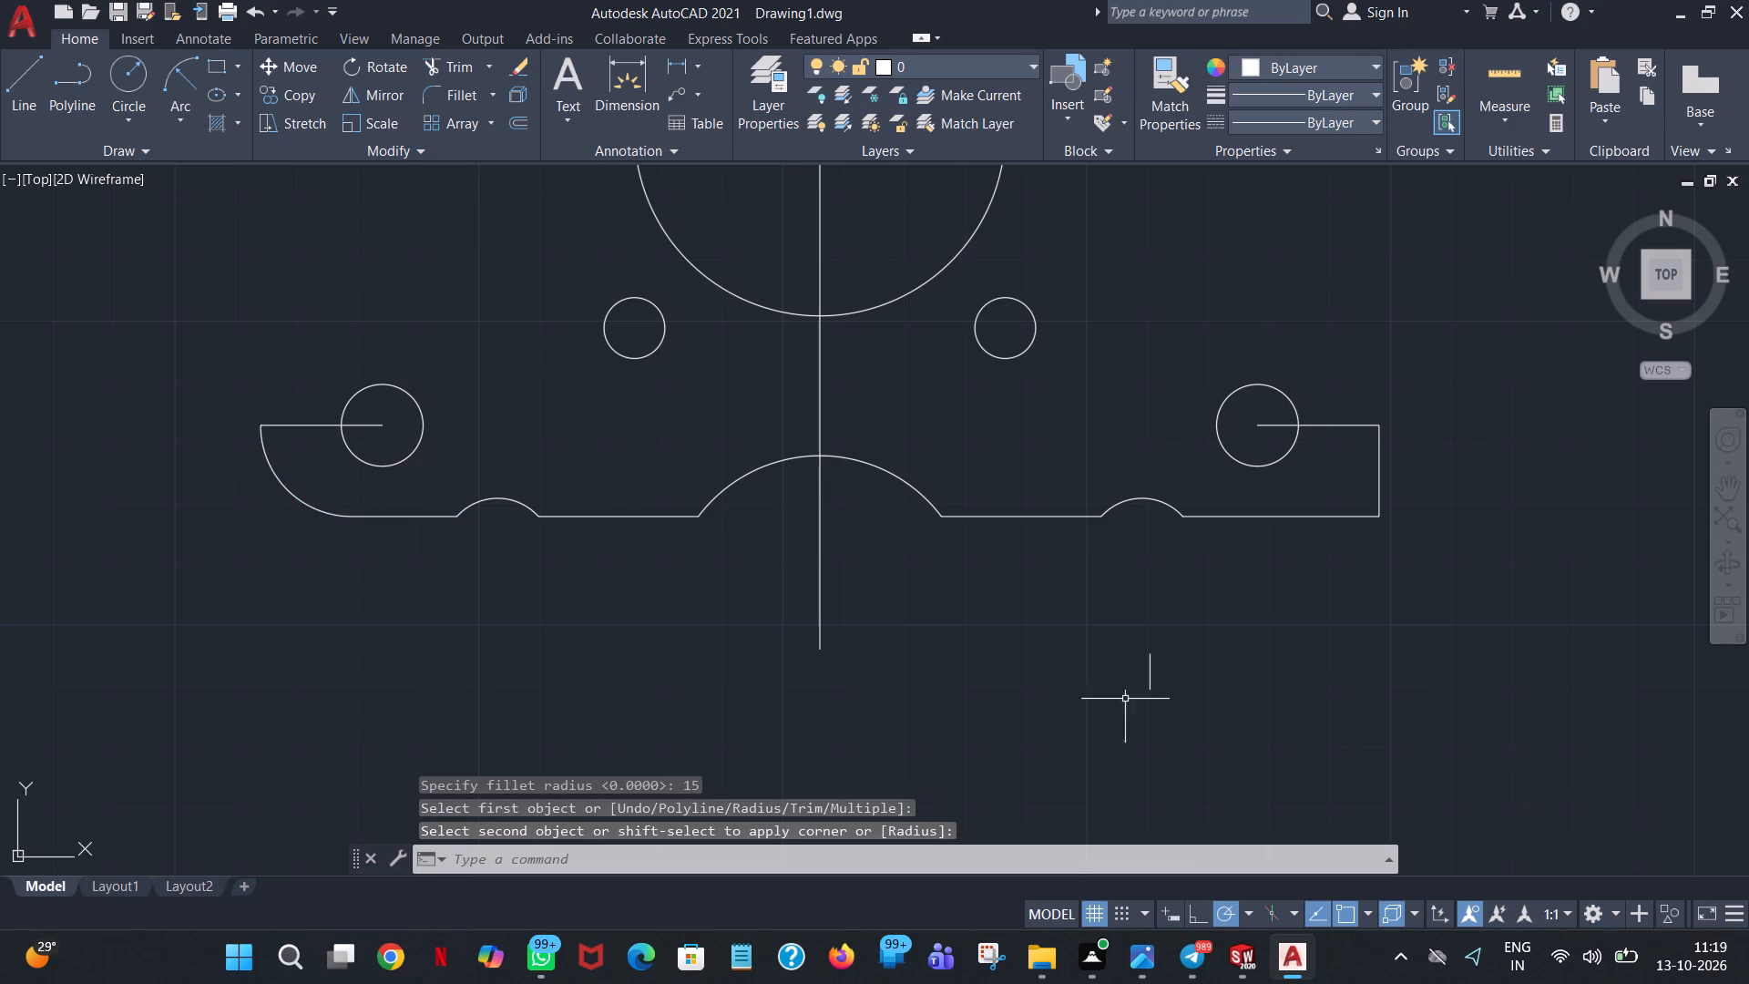
Fillet the plate's lower right corner between the base and the vertical edge with the same radius of 15.
left_click(455, 83)
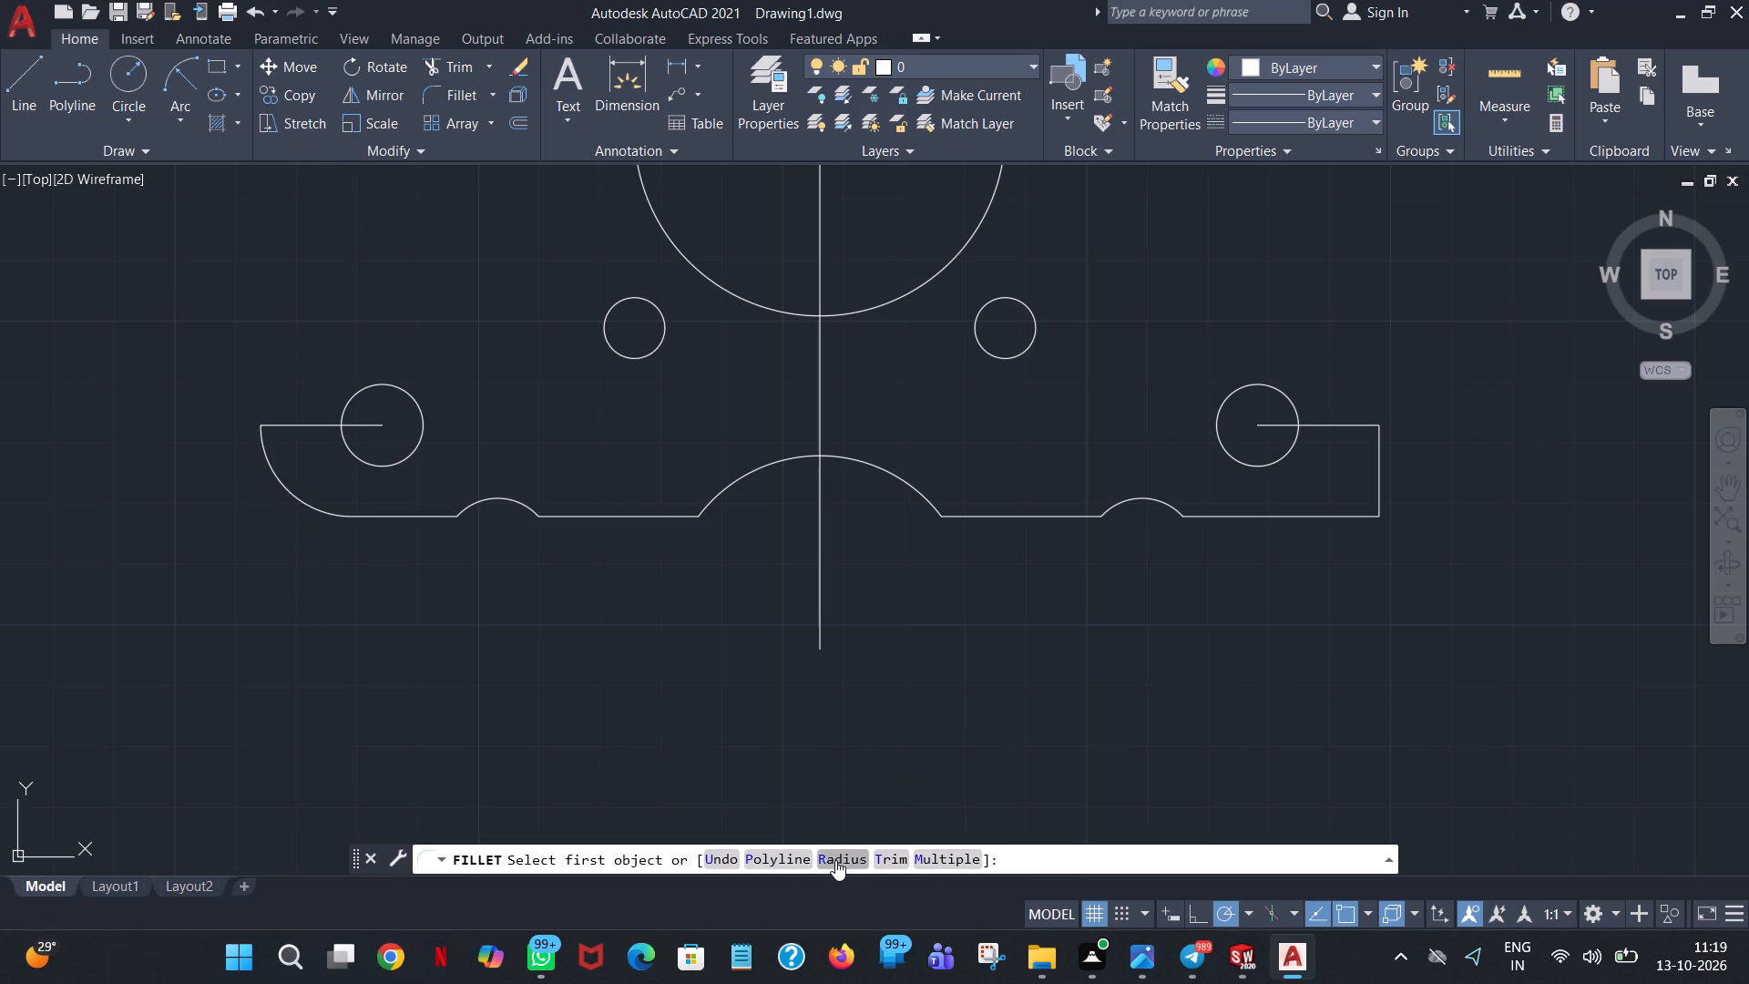
left_click(835, 860)
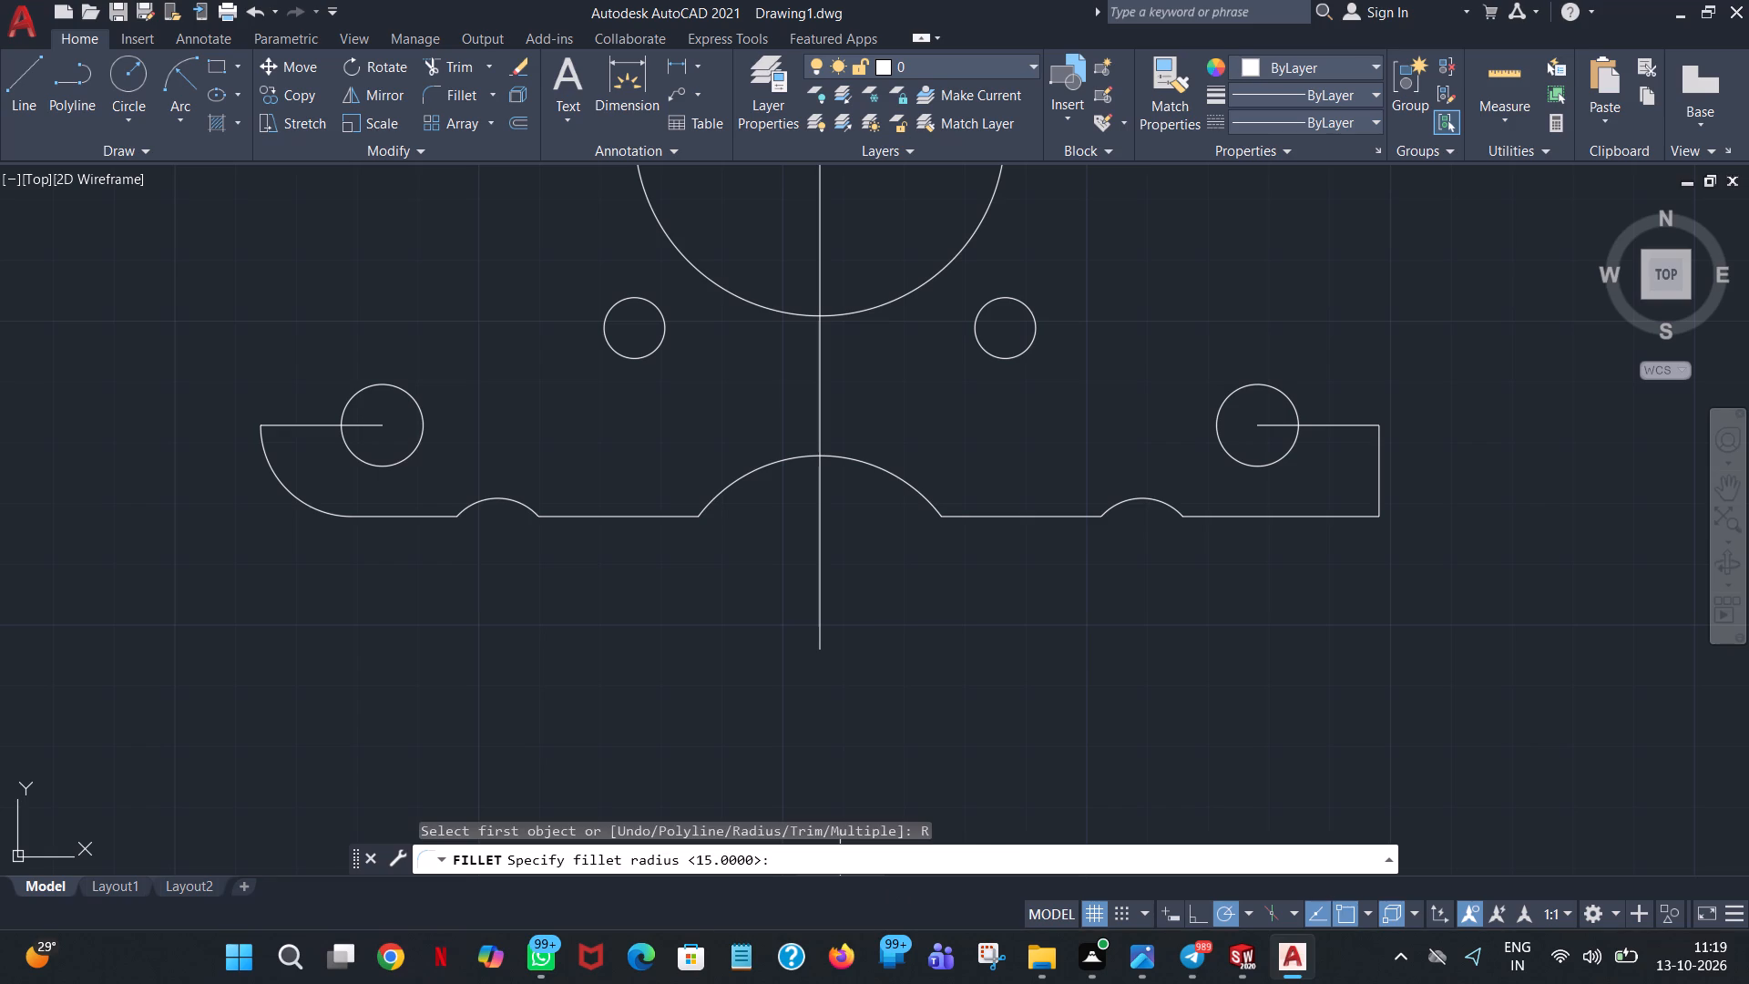
key("Return")
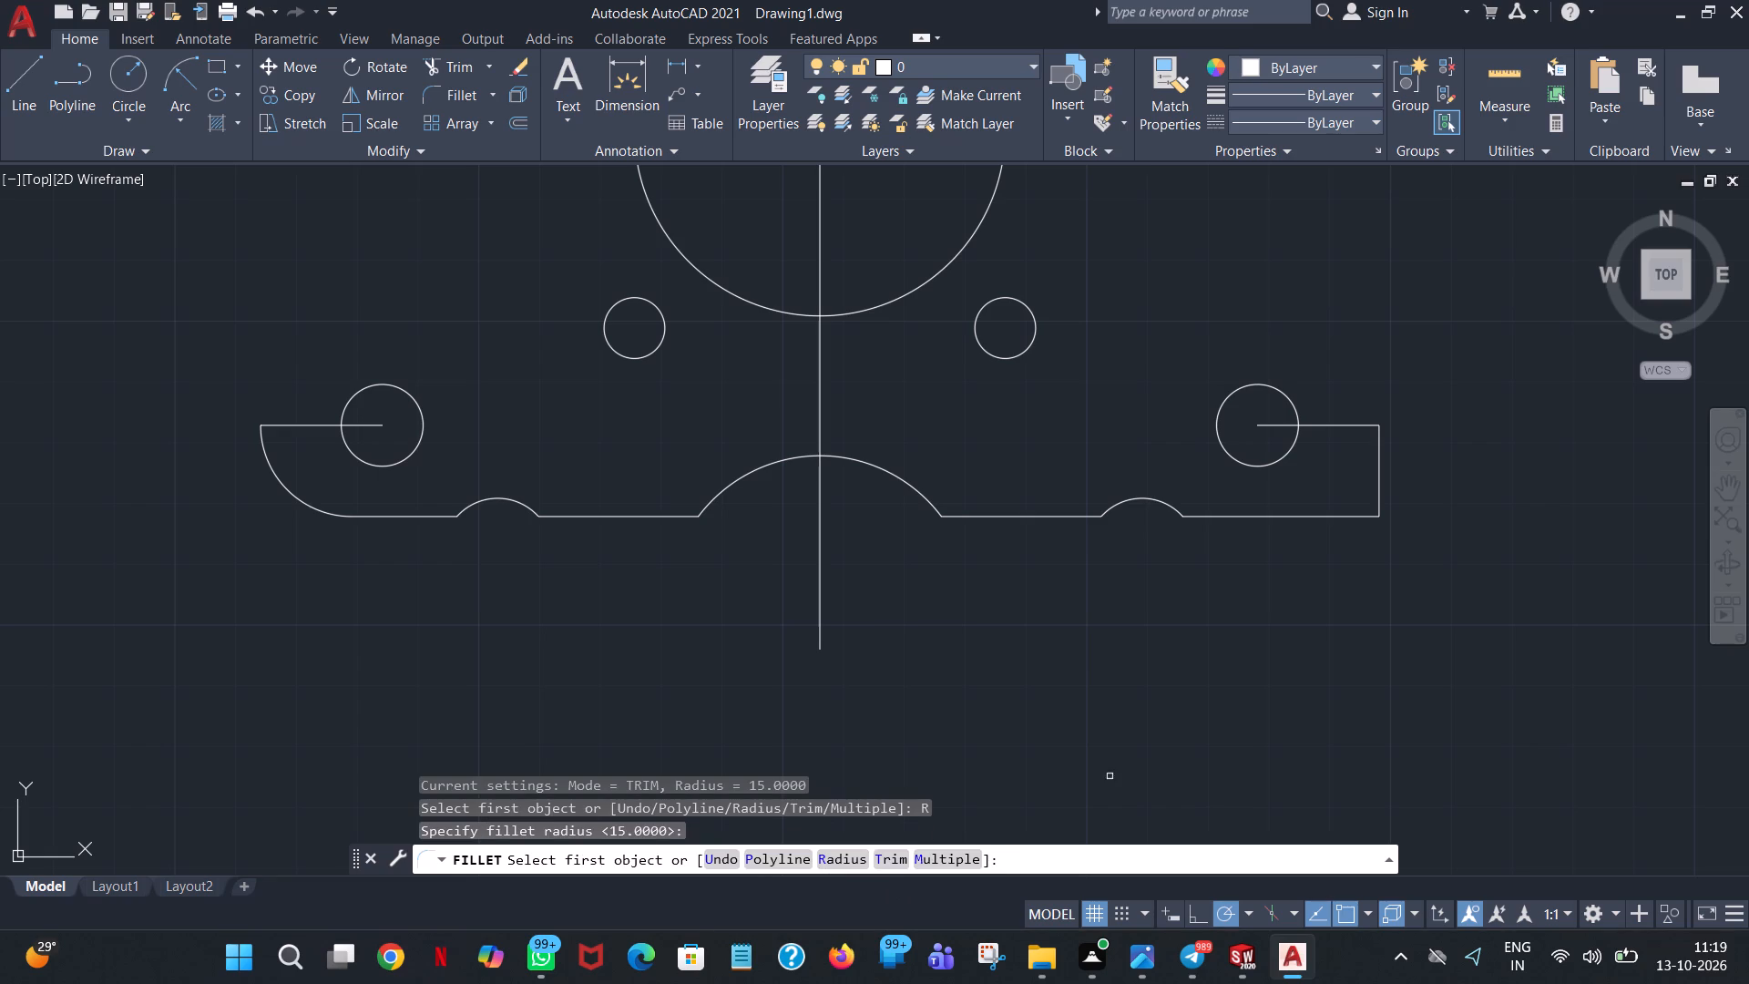
left_click(1356, 518)
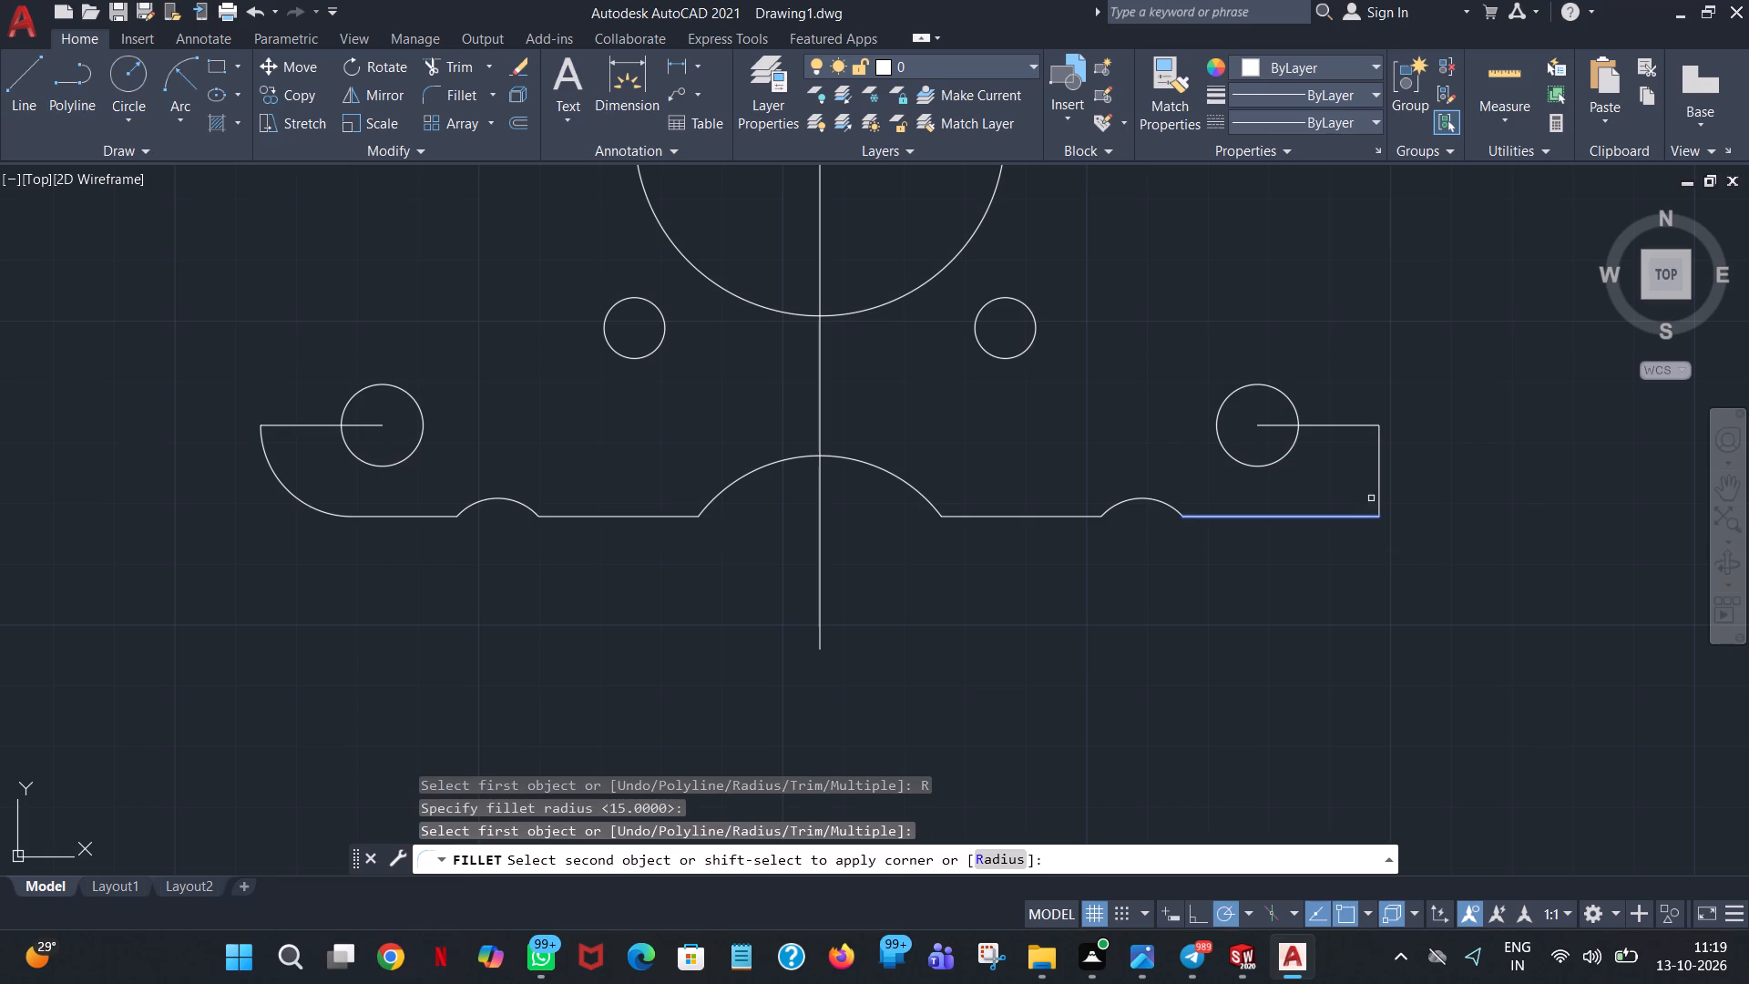
left_click(1381, 471)
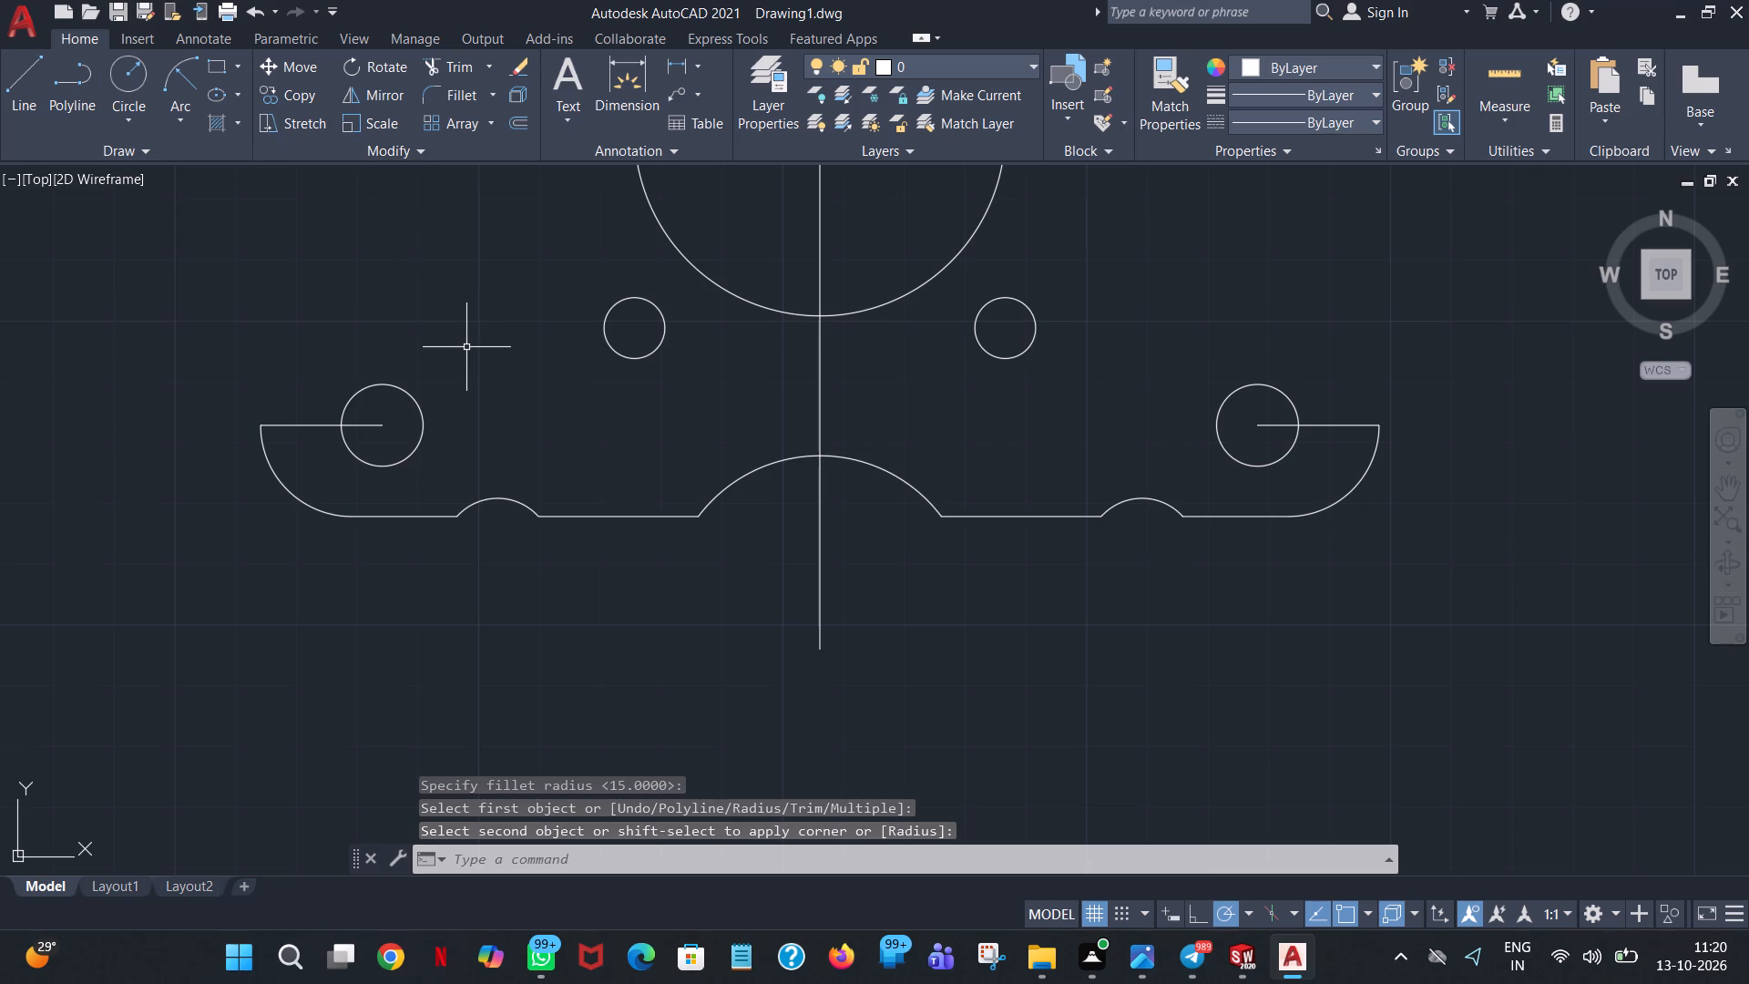
Draw a line from the 61 mm bore's centre vertically upward 32.5, continuing another 15 in the same direction.
scroll(1246, 447, "up", 2)
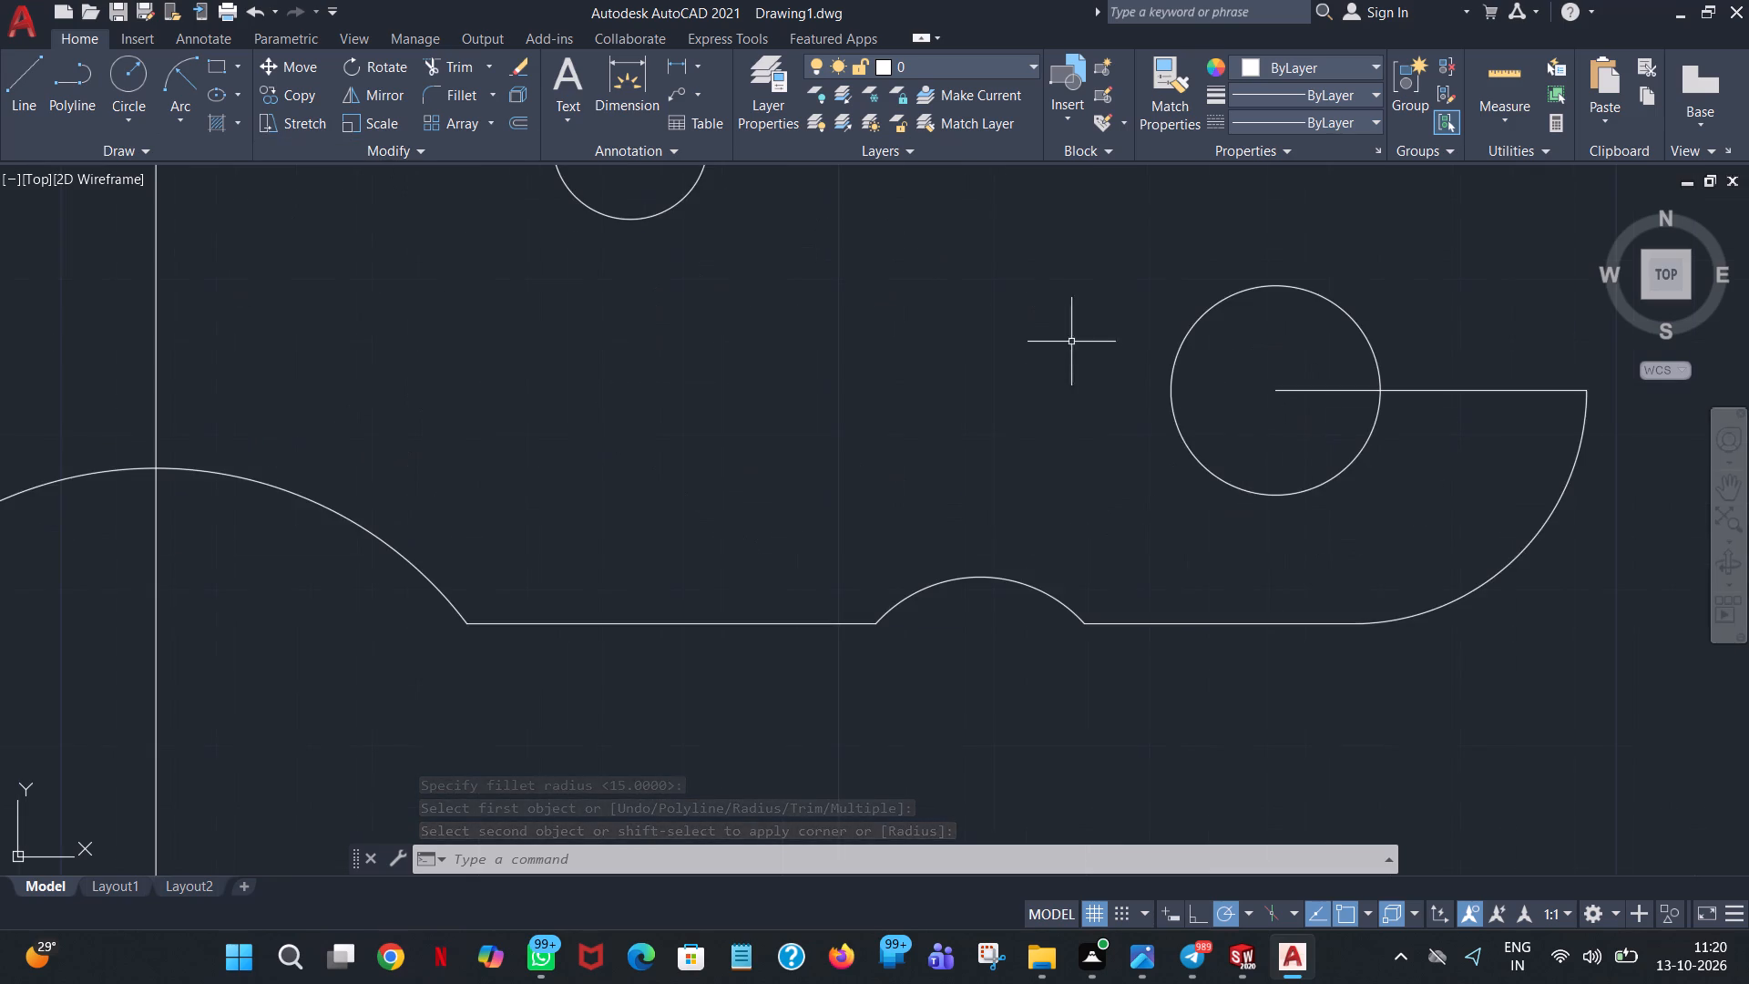
scroll(1101, 359, "down", 4)
scroll(1051, 241, "down", 1)
scroll(1051, 241, "up", 2)
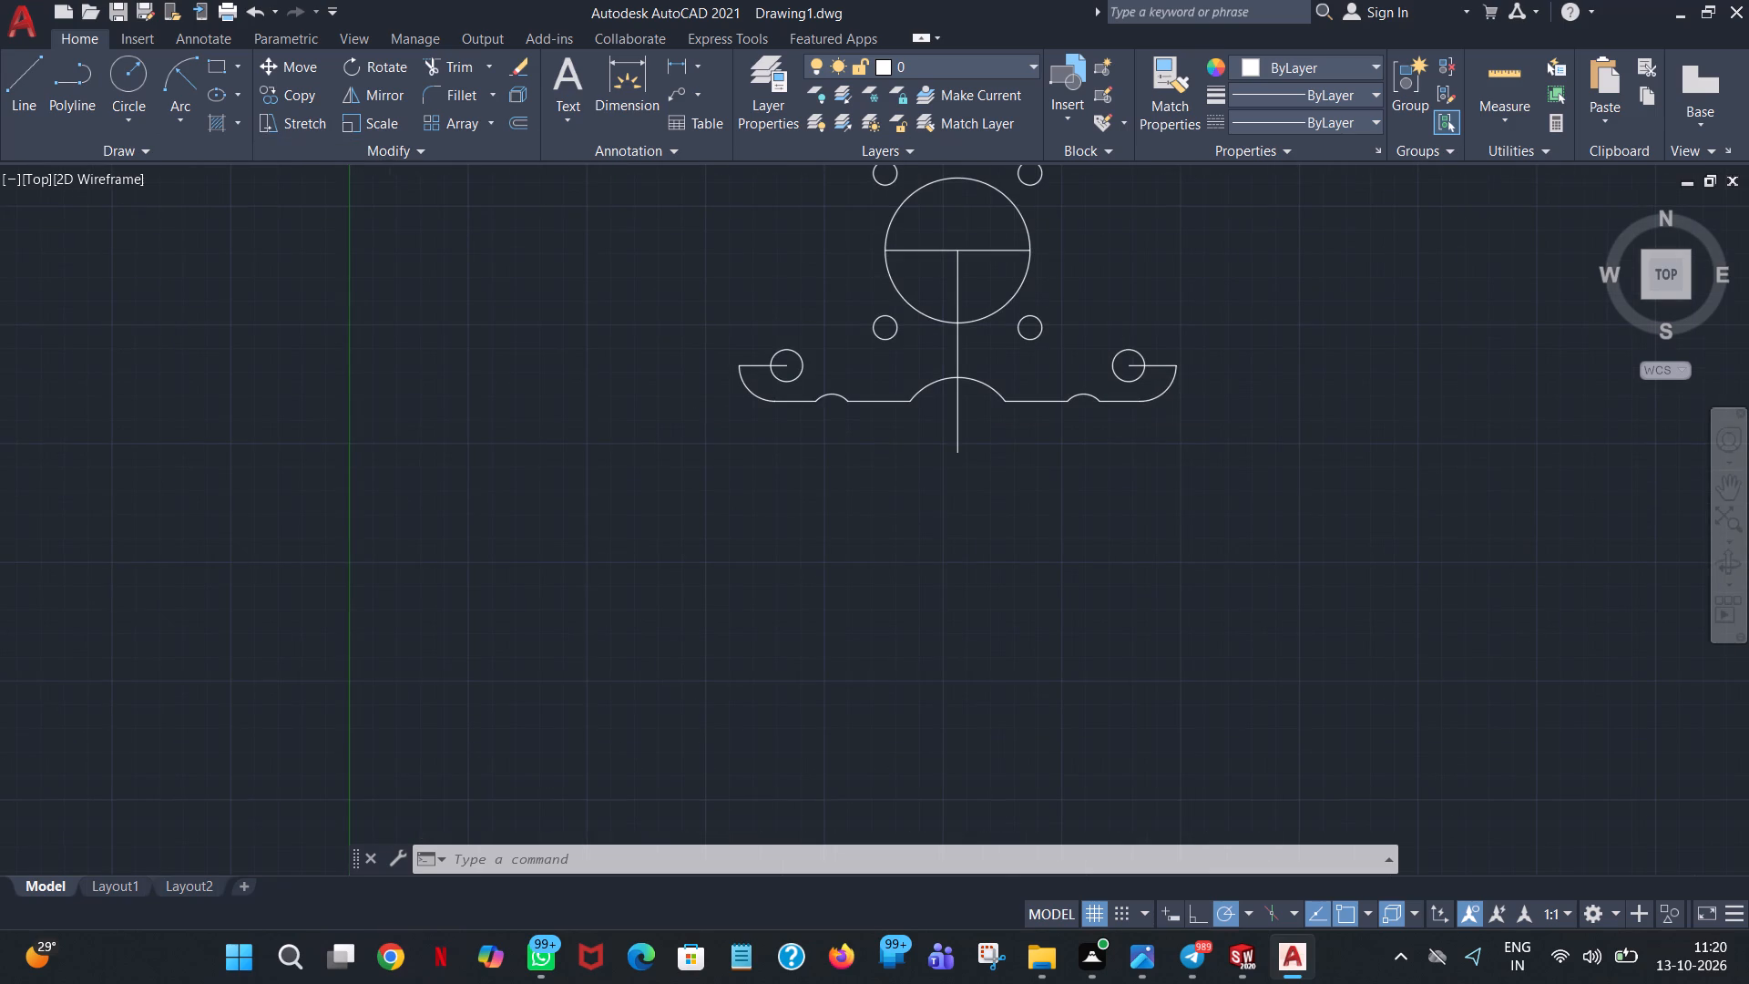
scroll(1051, 241, "down", 1)
middle_click_drag(1061, 266, 1061, 487)
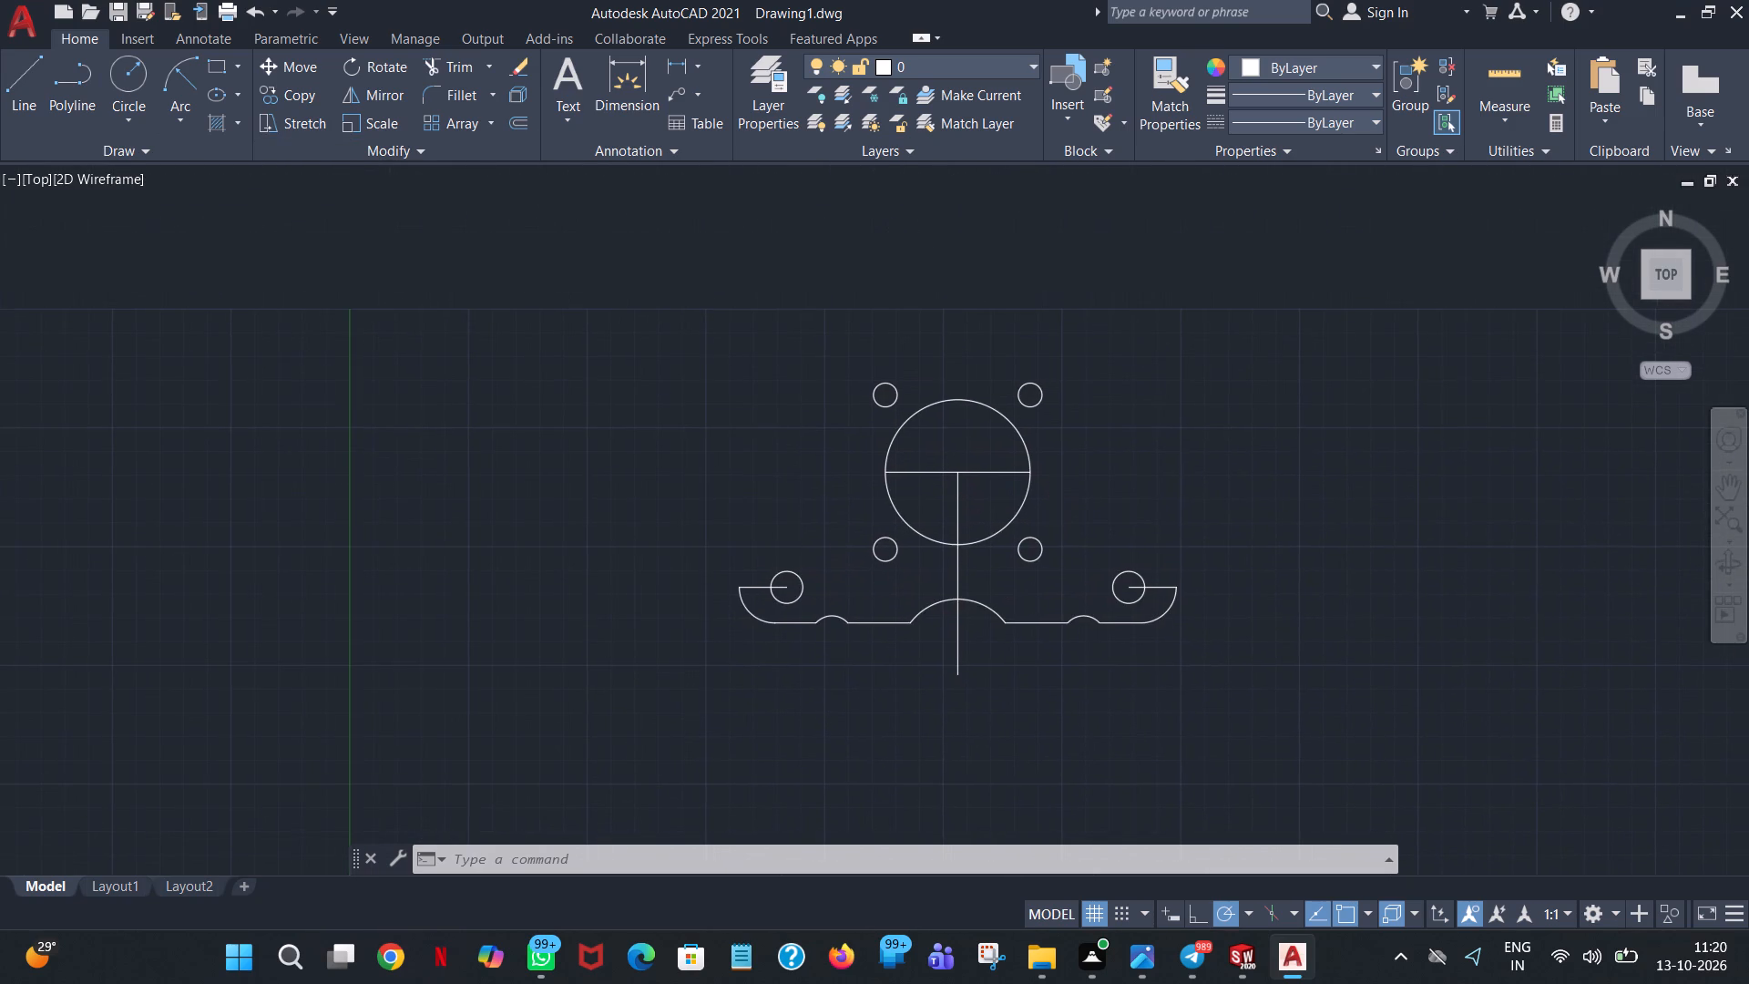
scroll(1060, 488, "down", 1)
scroll(1095, 471, "up", 2)
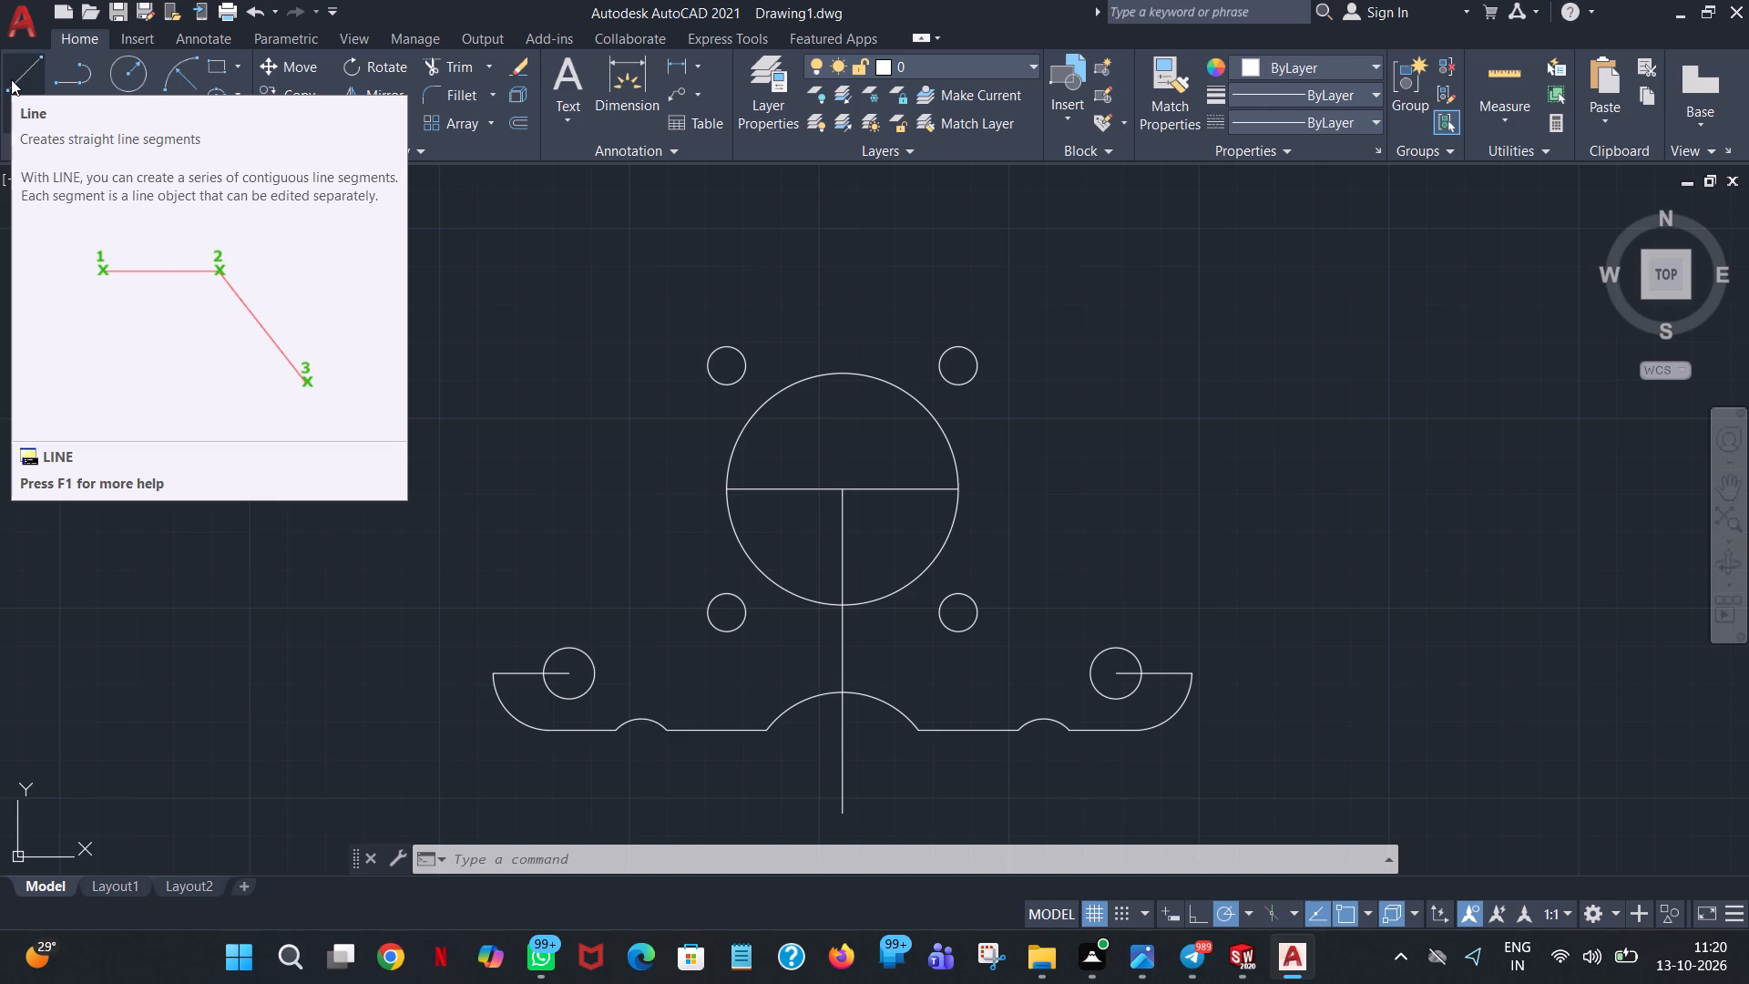
left_click(11, 79)
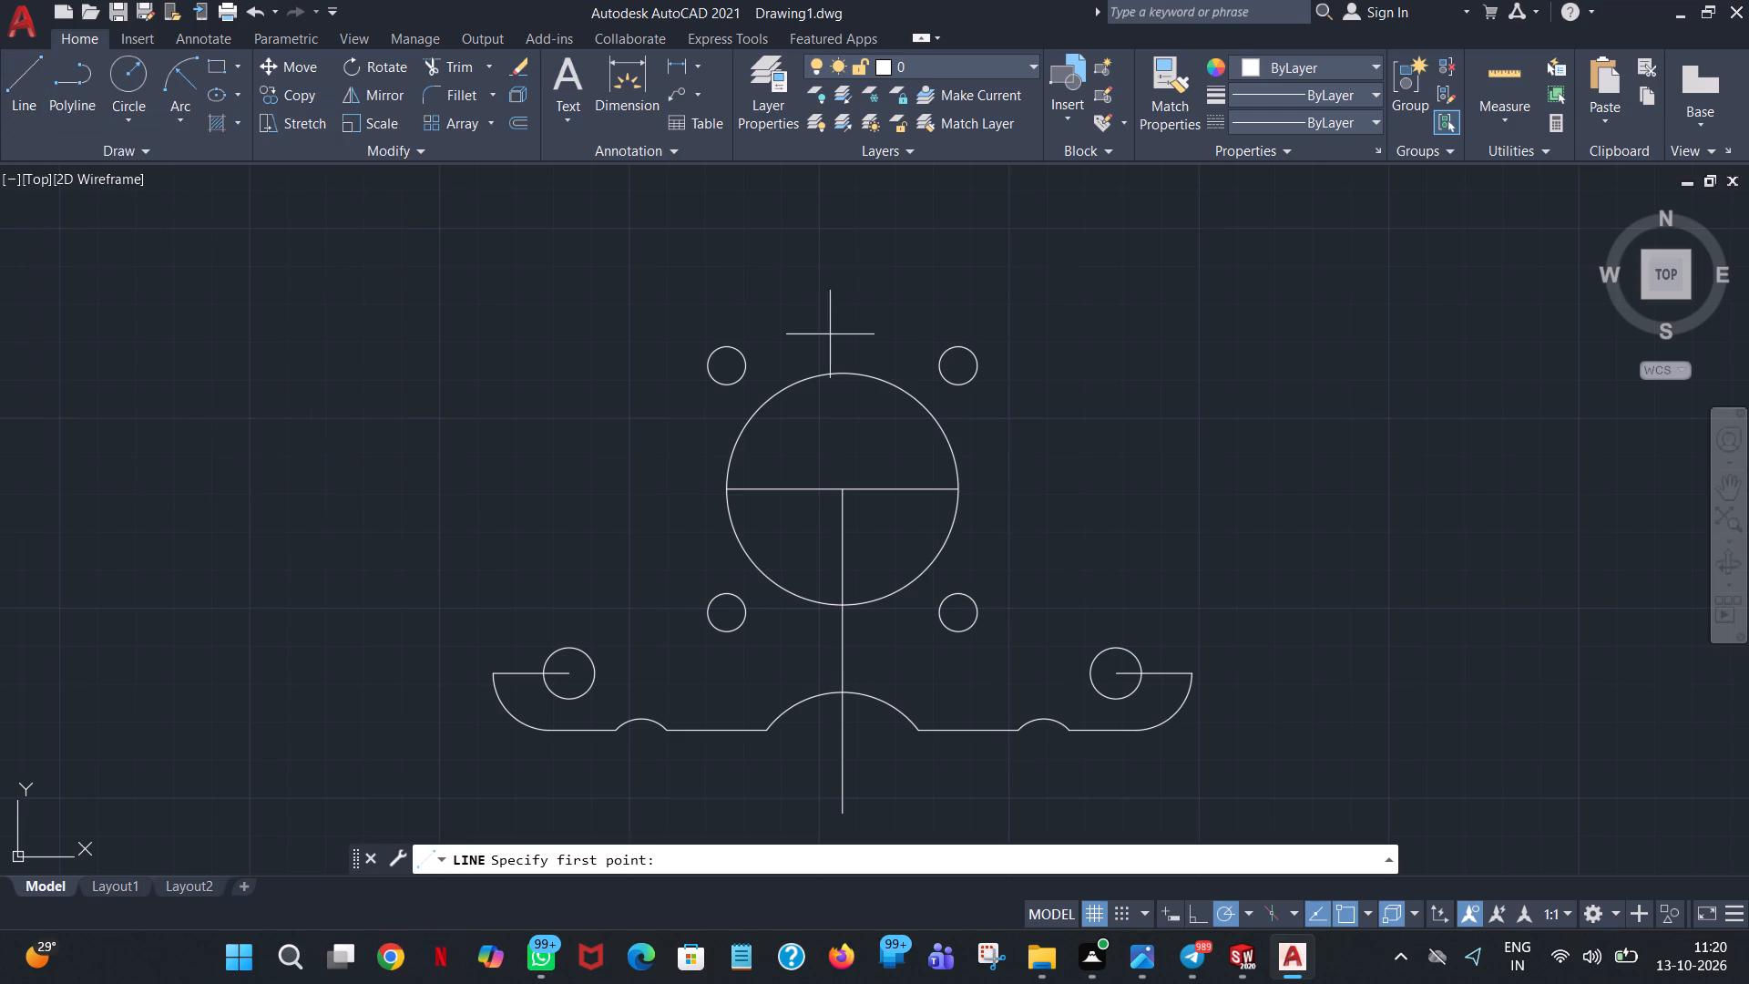
left_click(849, 489)
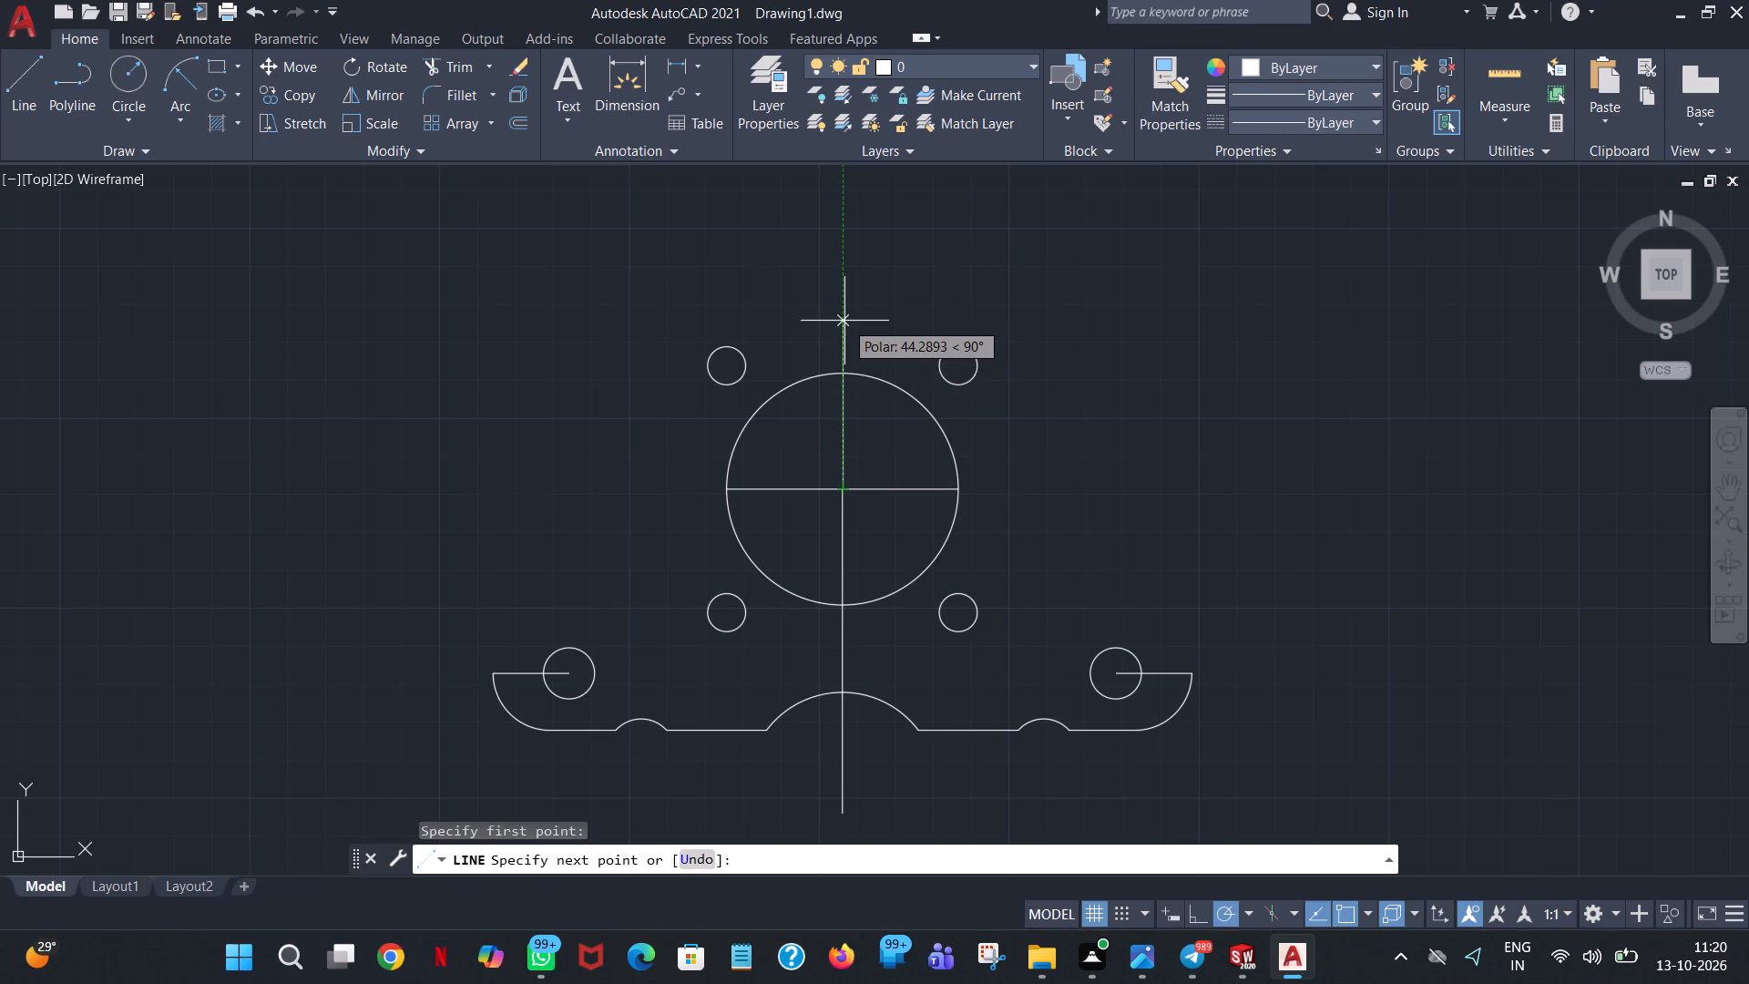
type("3.")
key("BackSpace")
type("2.5")
key("Return")
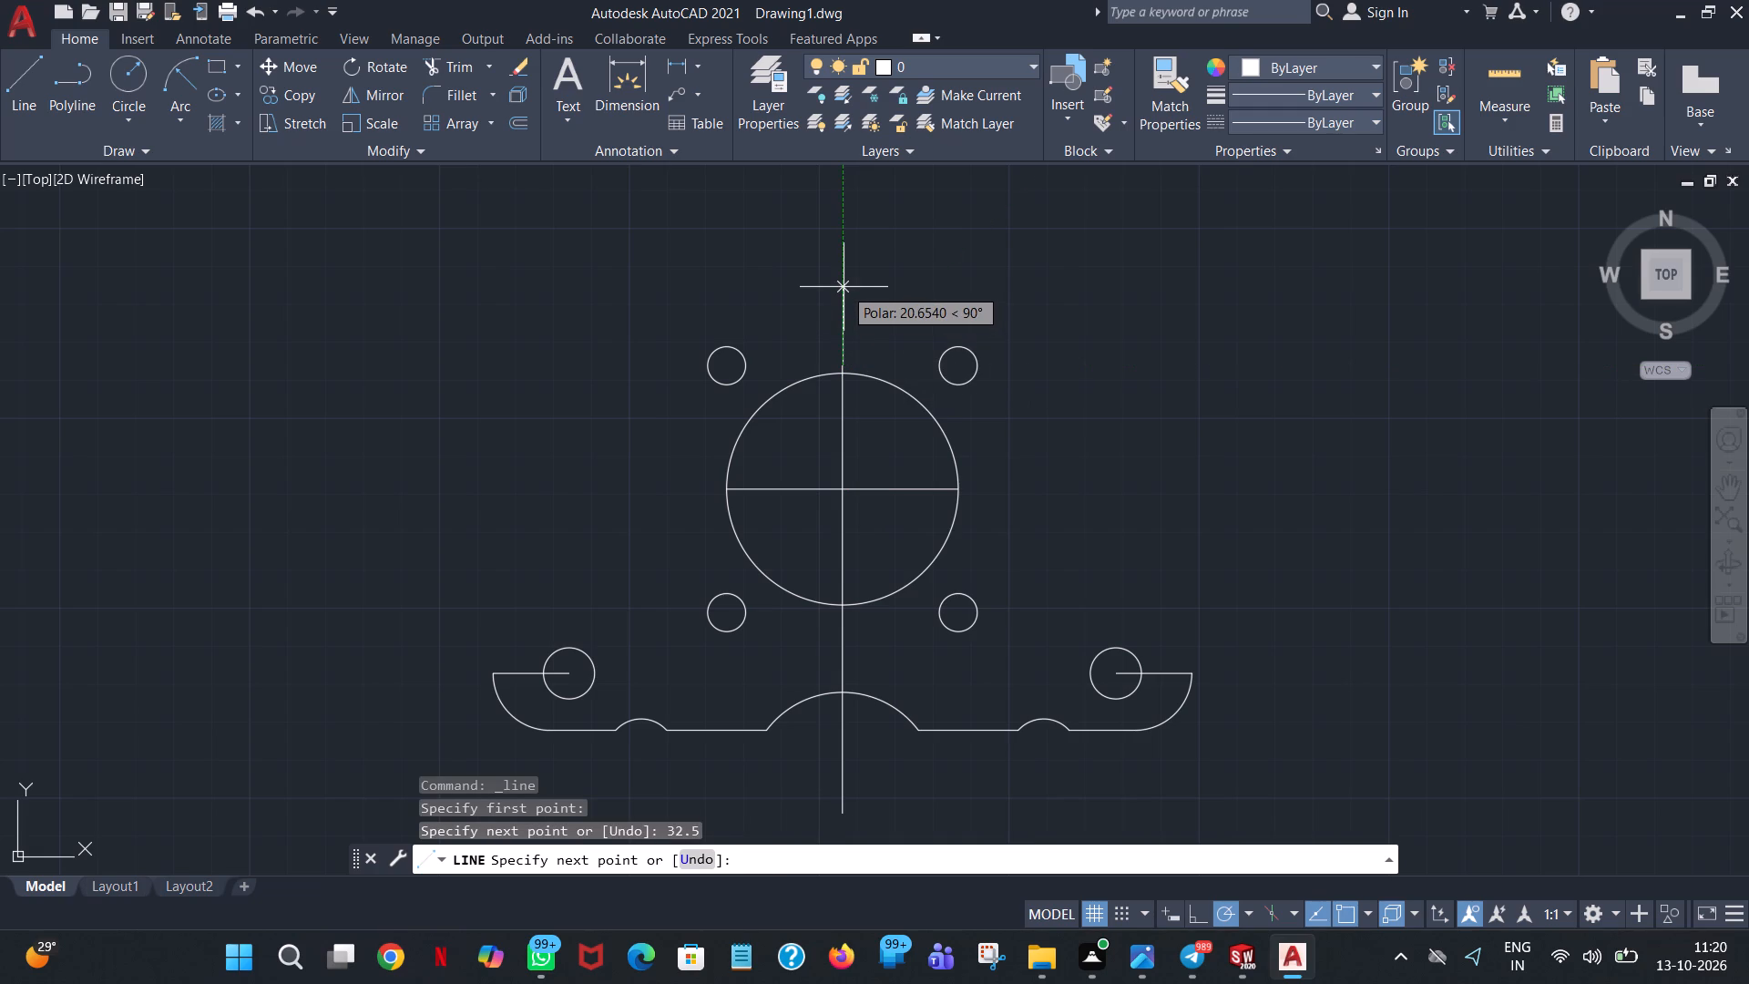
type("15")
key("Return")
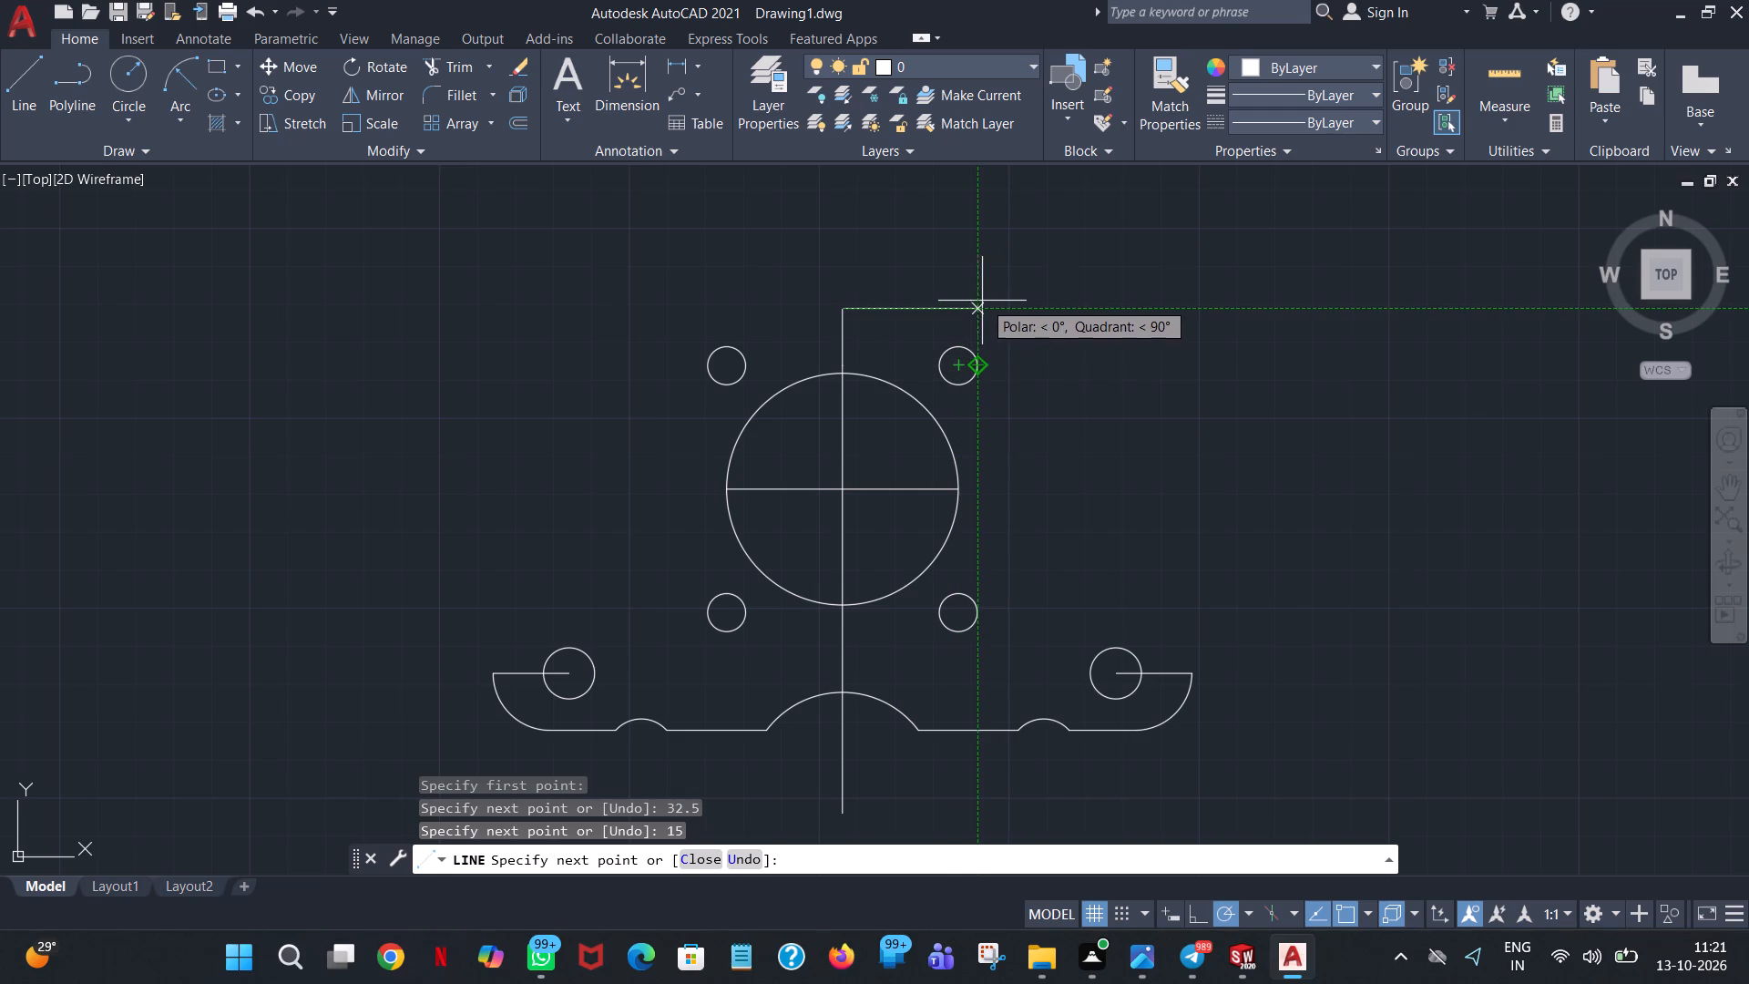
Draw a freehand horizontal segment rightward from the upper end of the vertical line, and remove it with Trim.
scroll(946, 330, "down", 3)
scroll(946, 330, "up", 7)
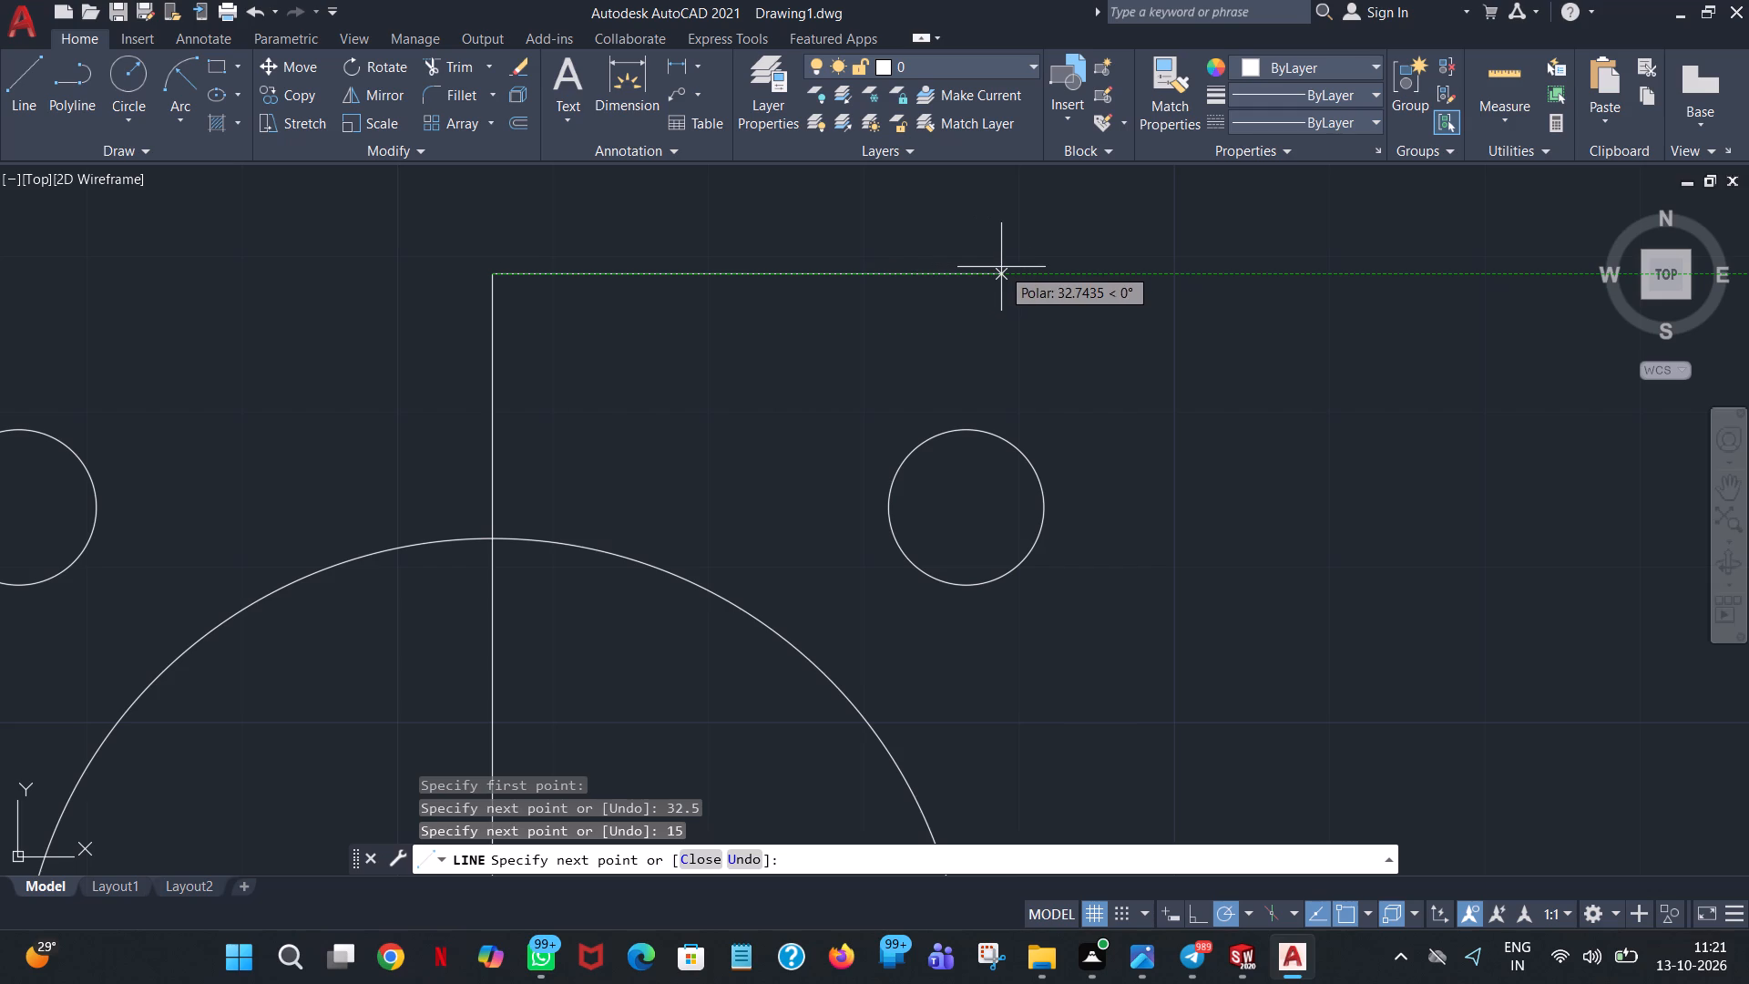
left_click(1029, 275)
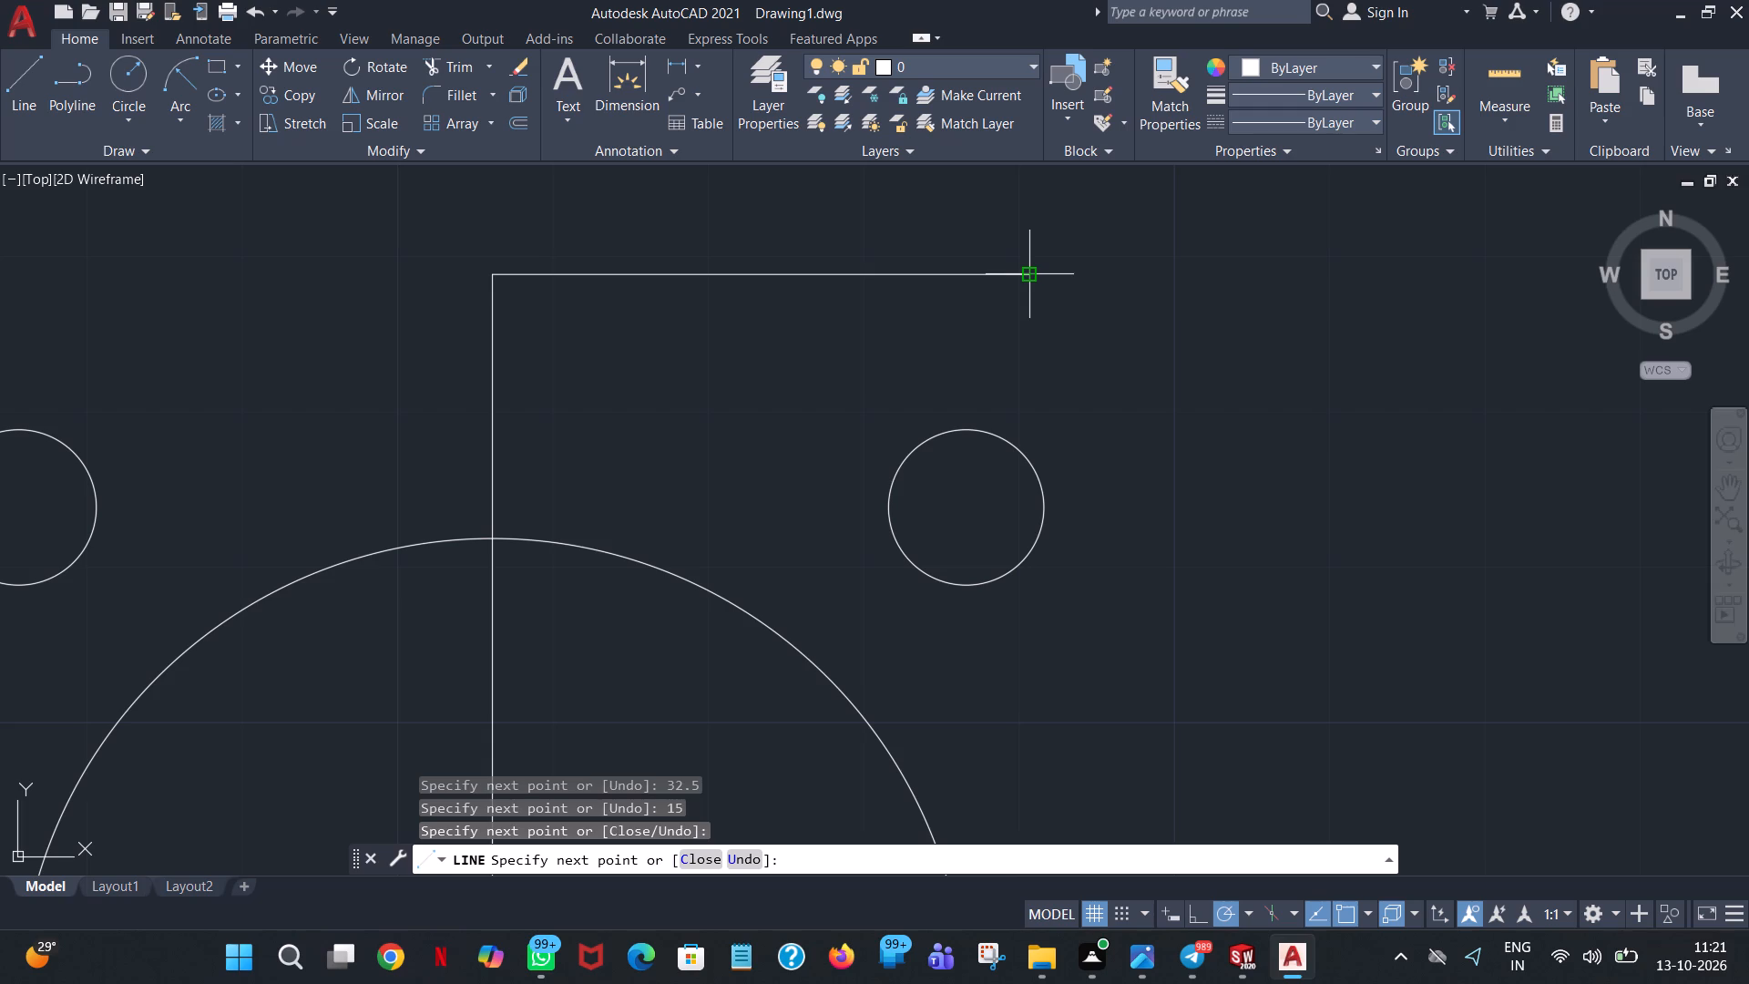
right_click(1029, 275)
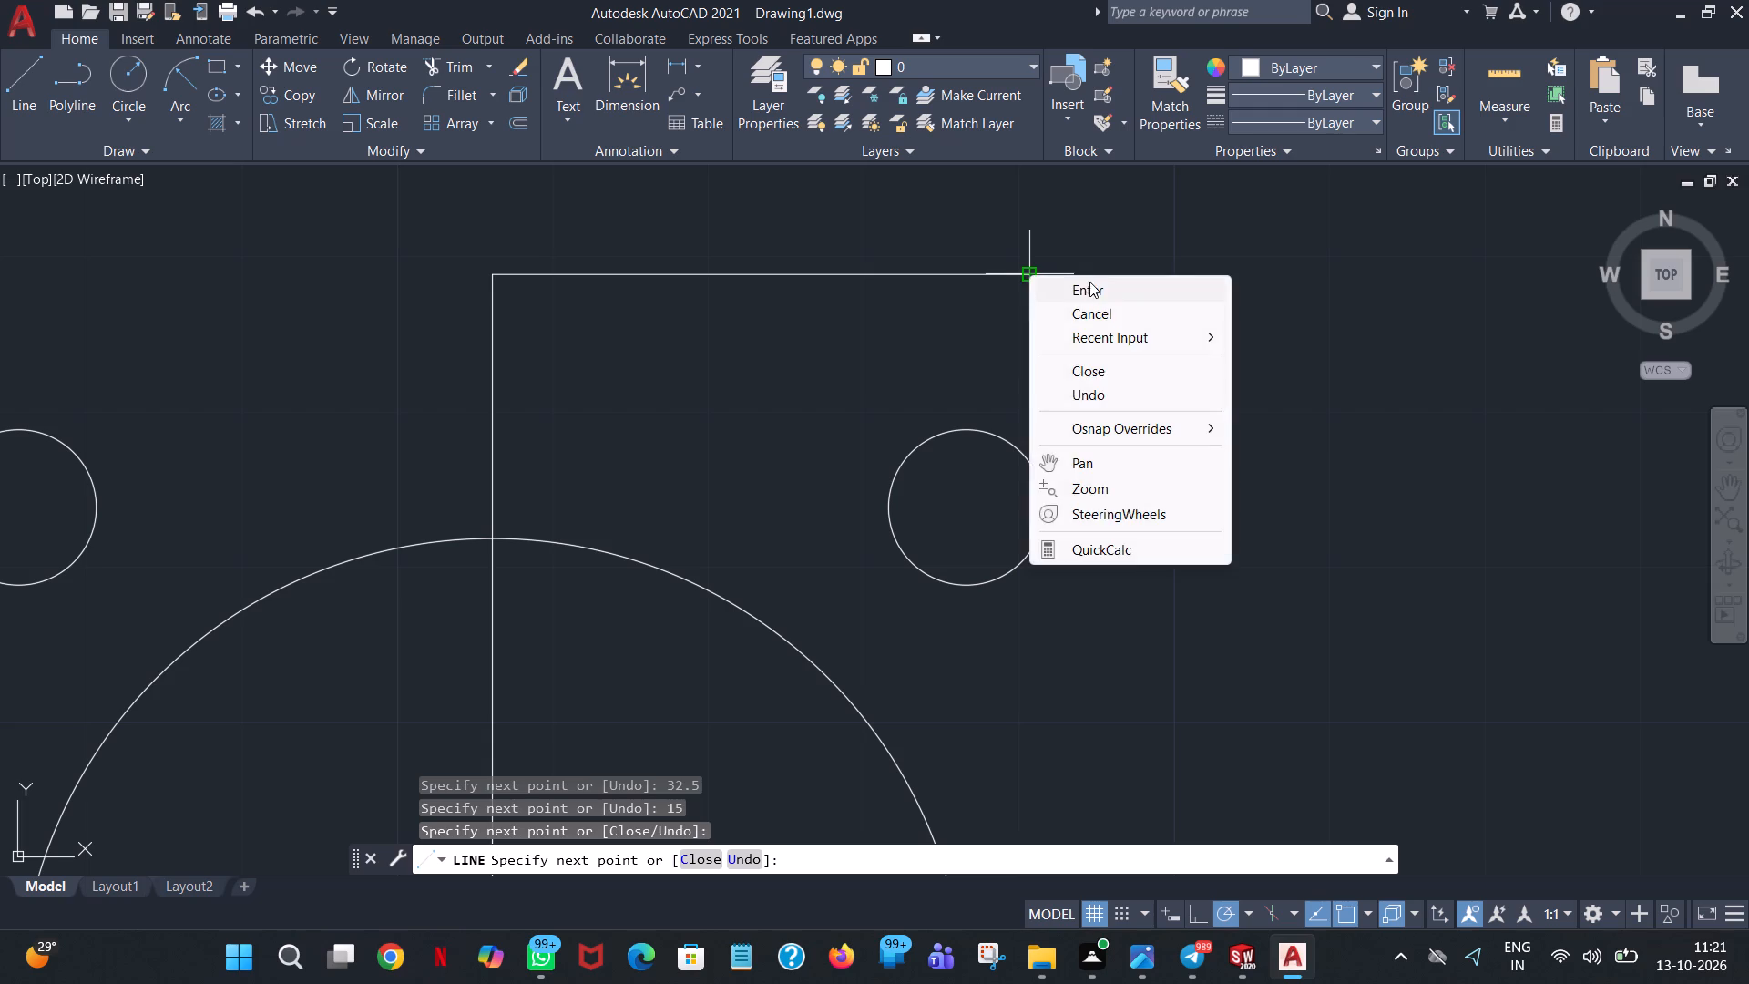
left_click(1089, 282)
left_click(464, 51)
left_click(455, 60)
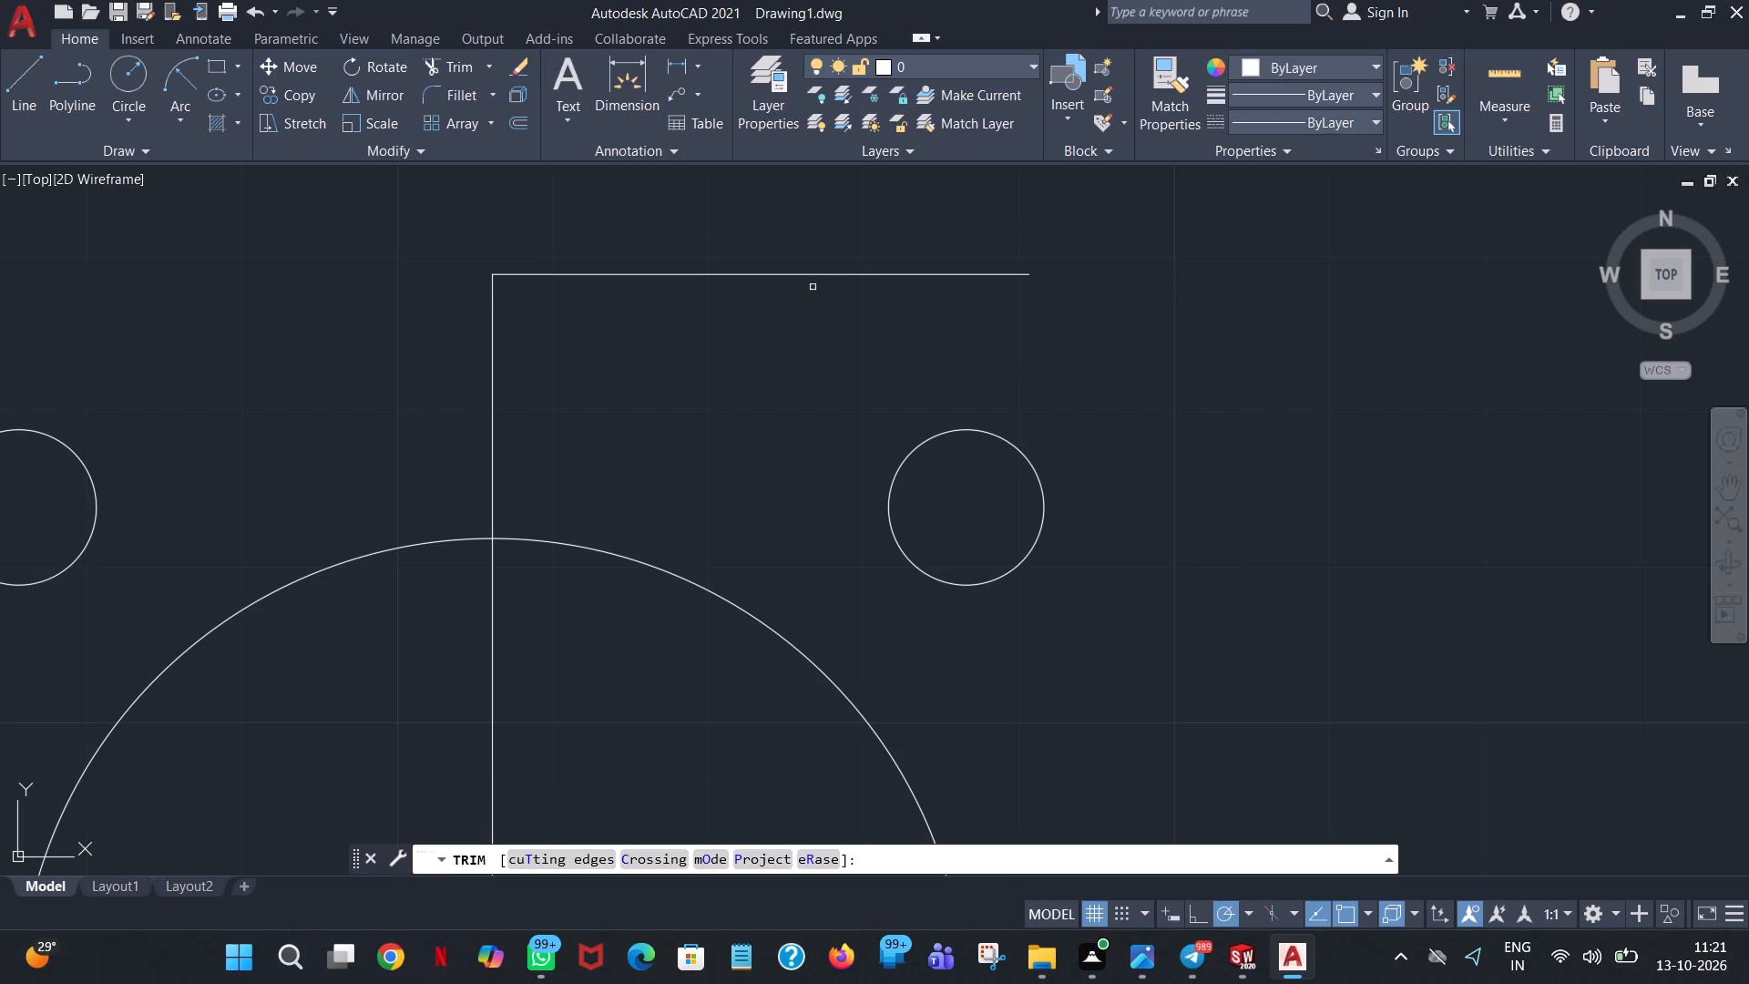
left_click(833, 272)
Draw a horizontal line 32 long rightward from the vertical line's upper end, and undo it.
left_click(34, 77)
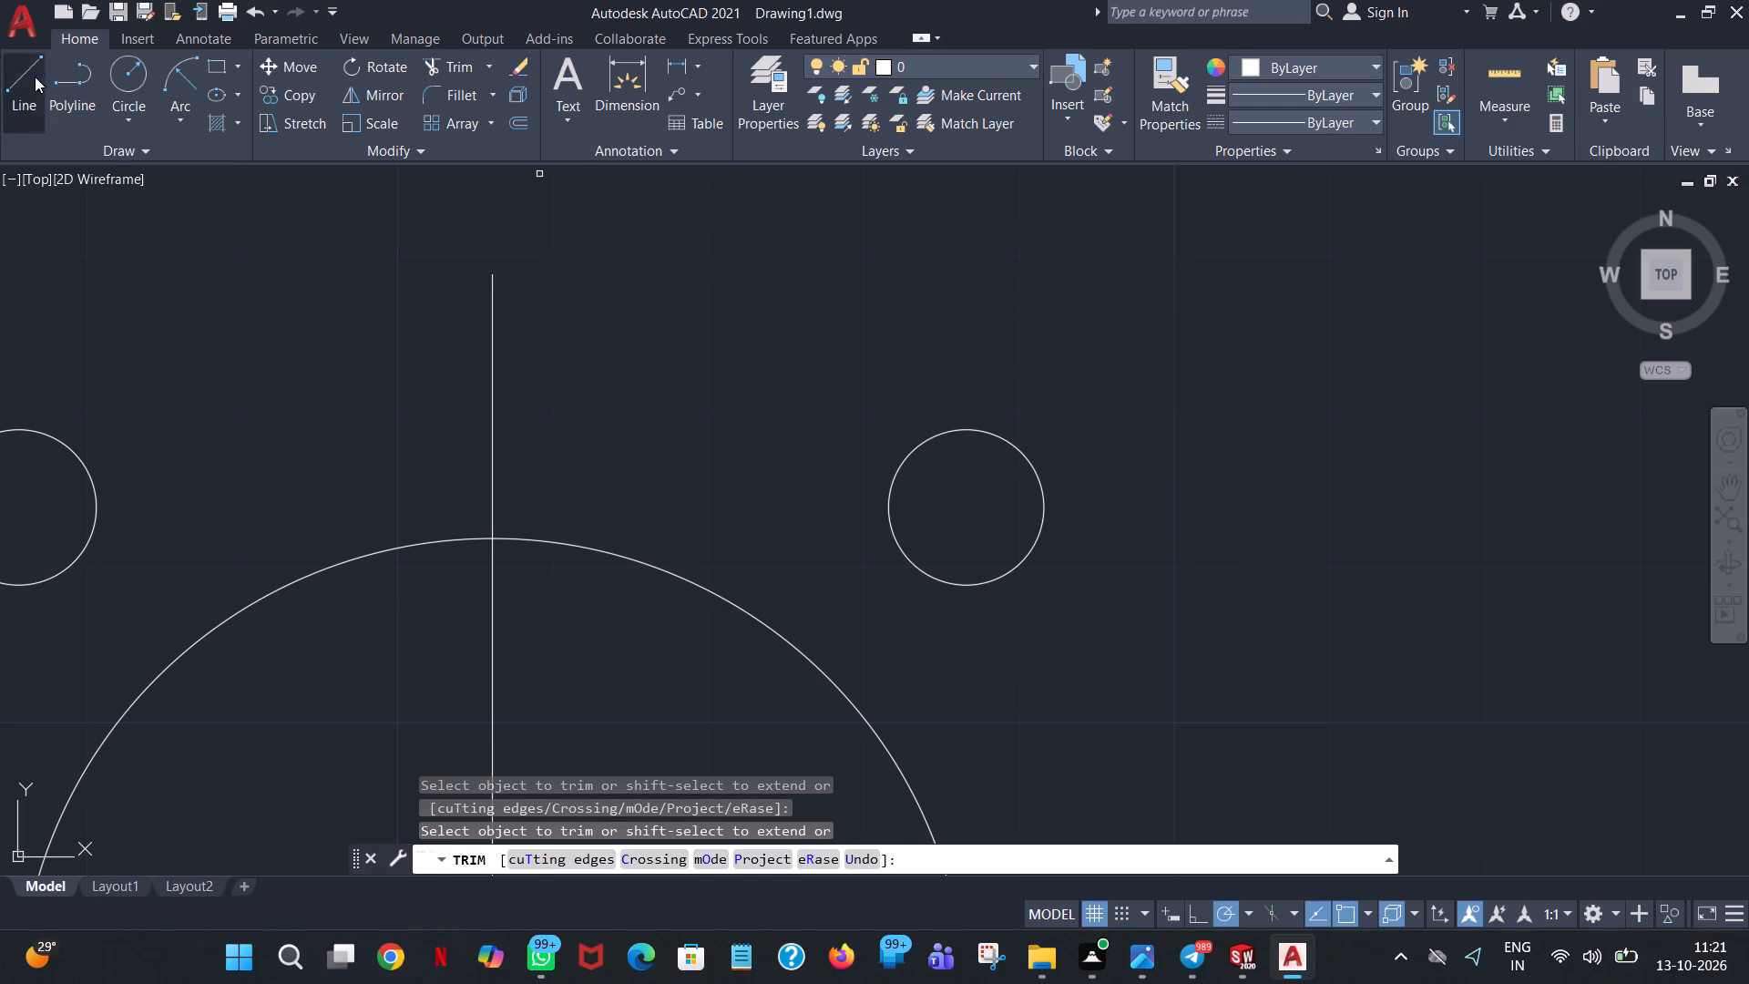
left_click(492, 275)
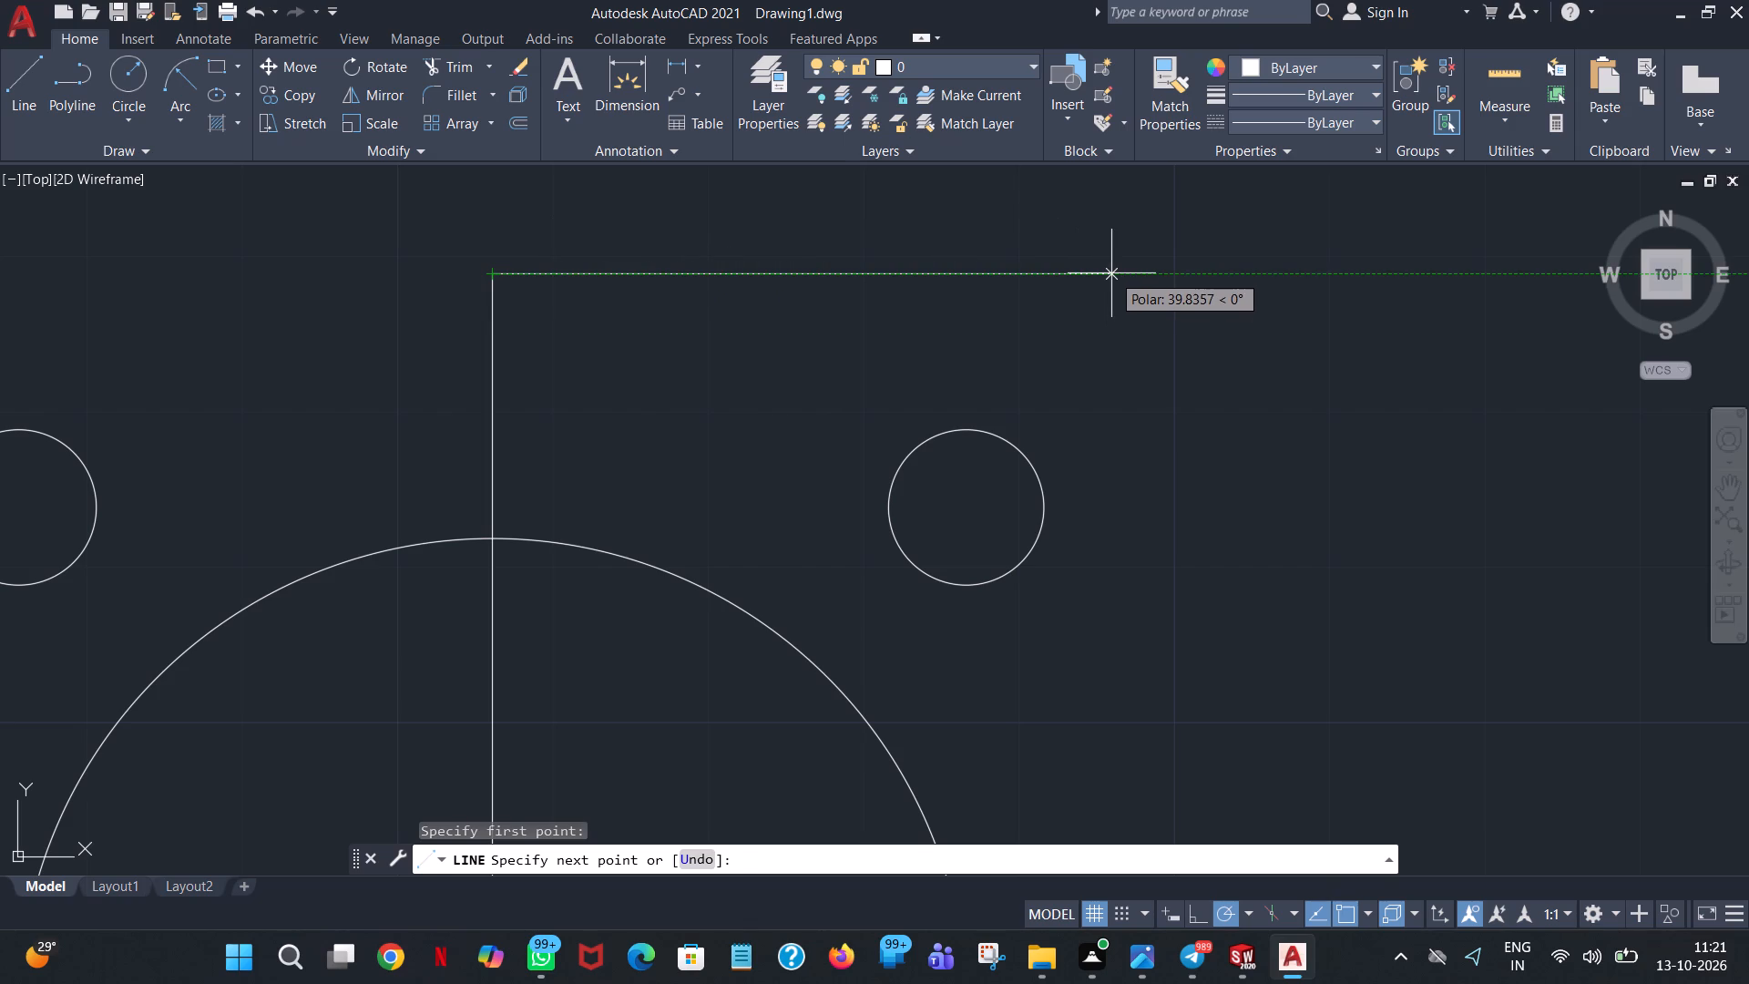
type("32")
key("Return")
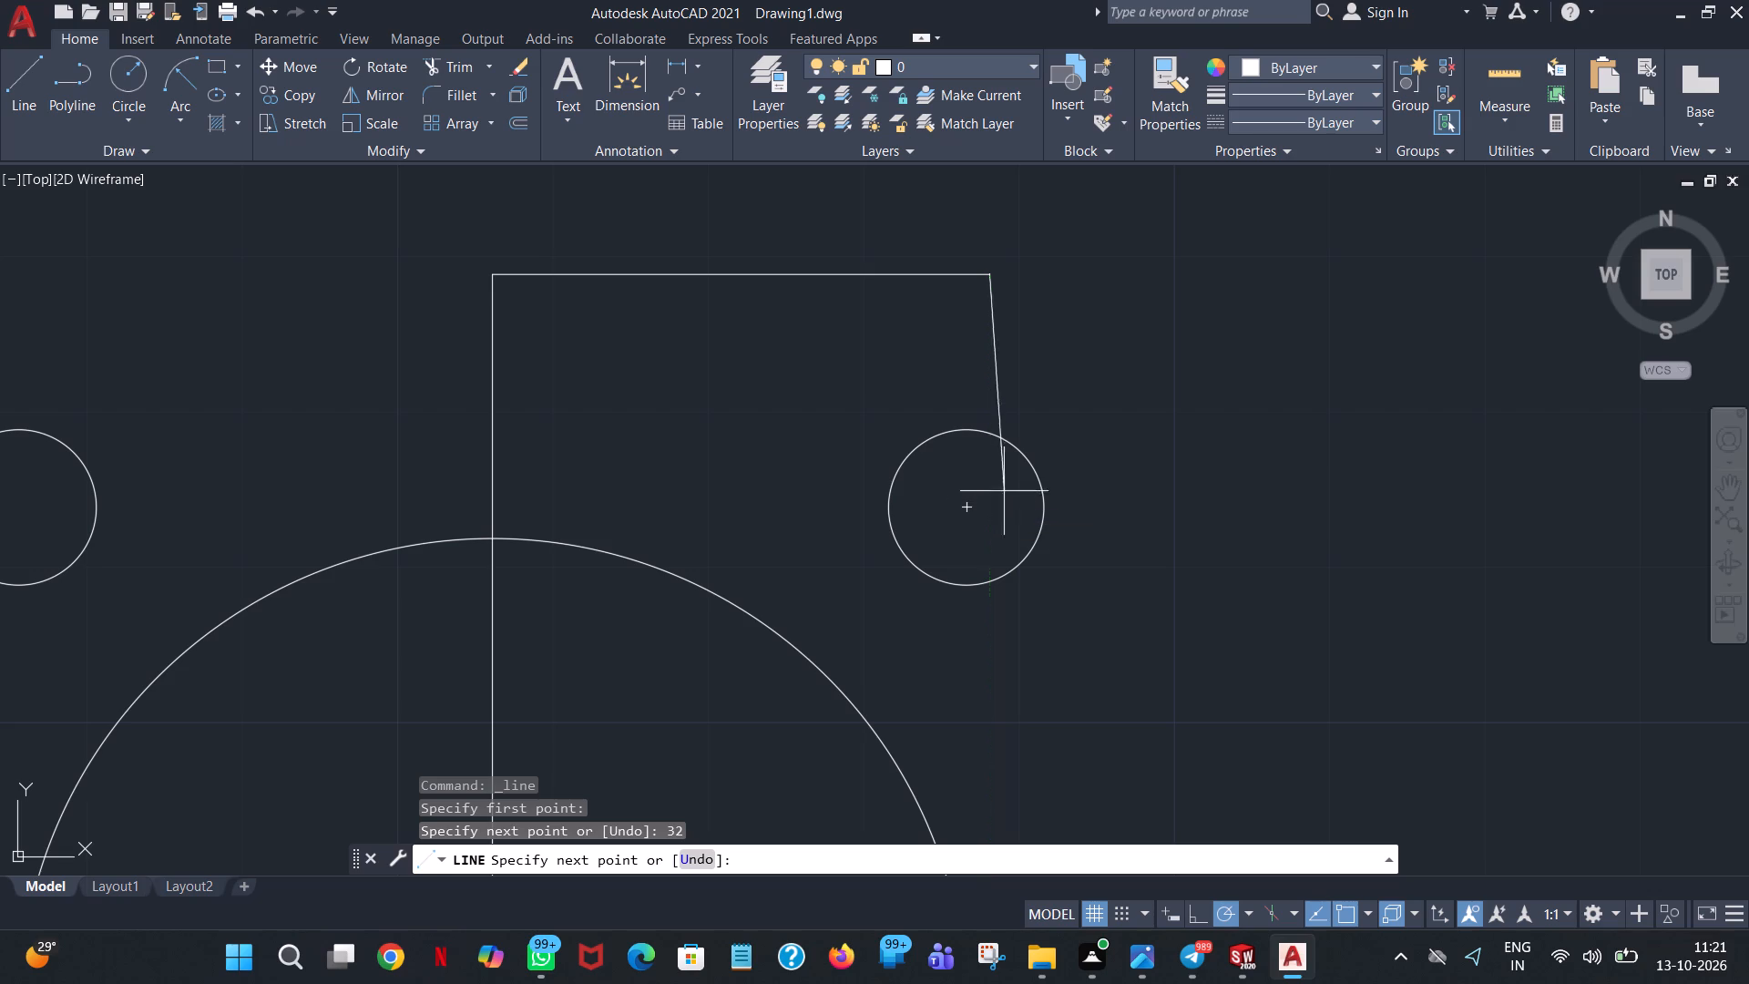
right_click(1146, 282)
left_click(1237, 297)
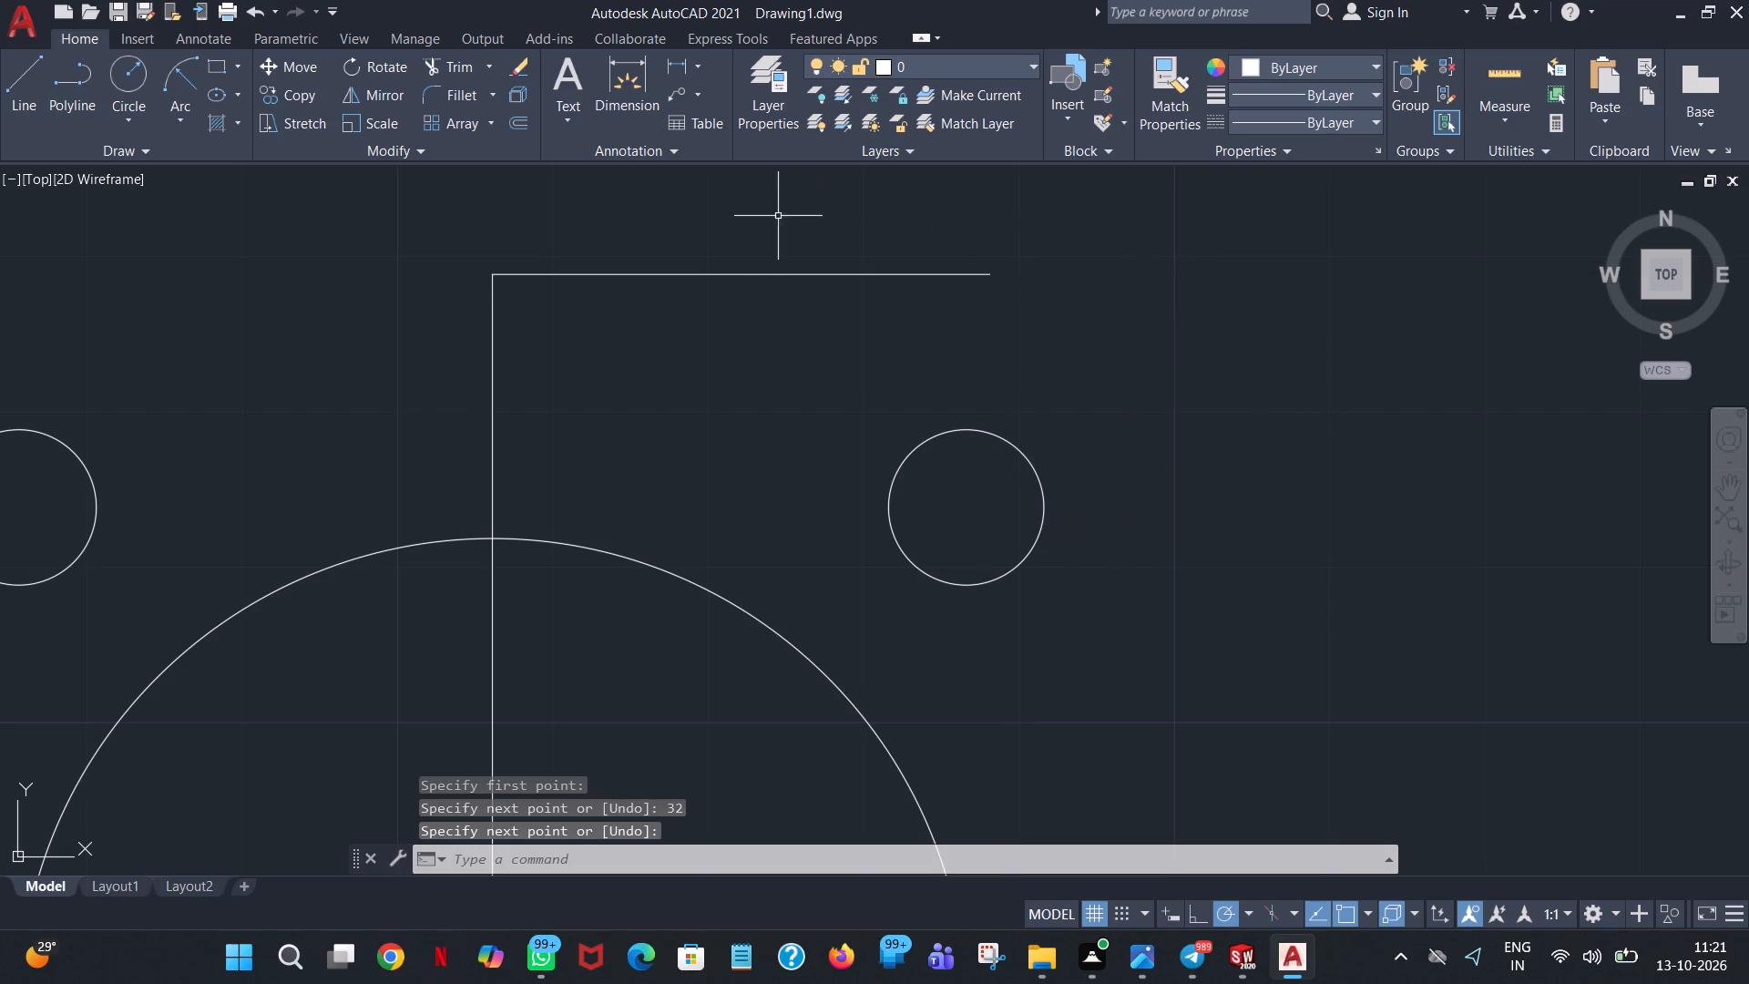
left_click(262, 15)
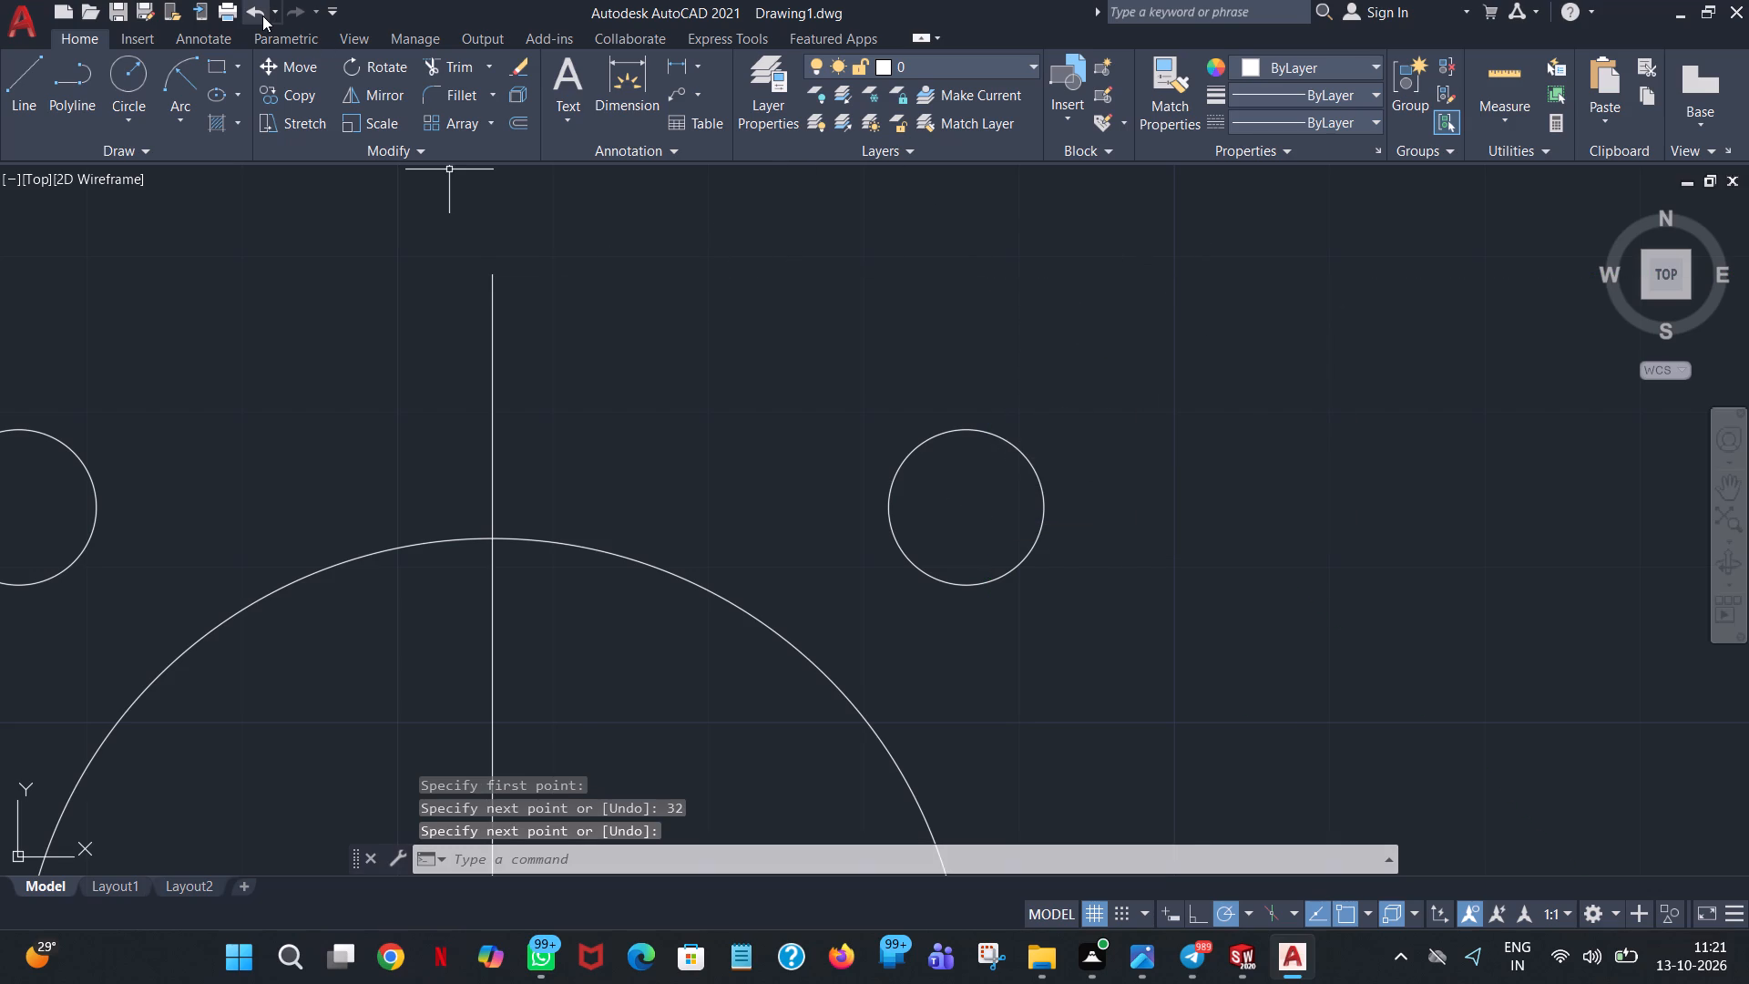
Draw a horizontal line 36 long rightward from the vertical line's upper end as half of the top edge.
left_click(15, 76)
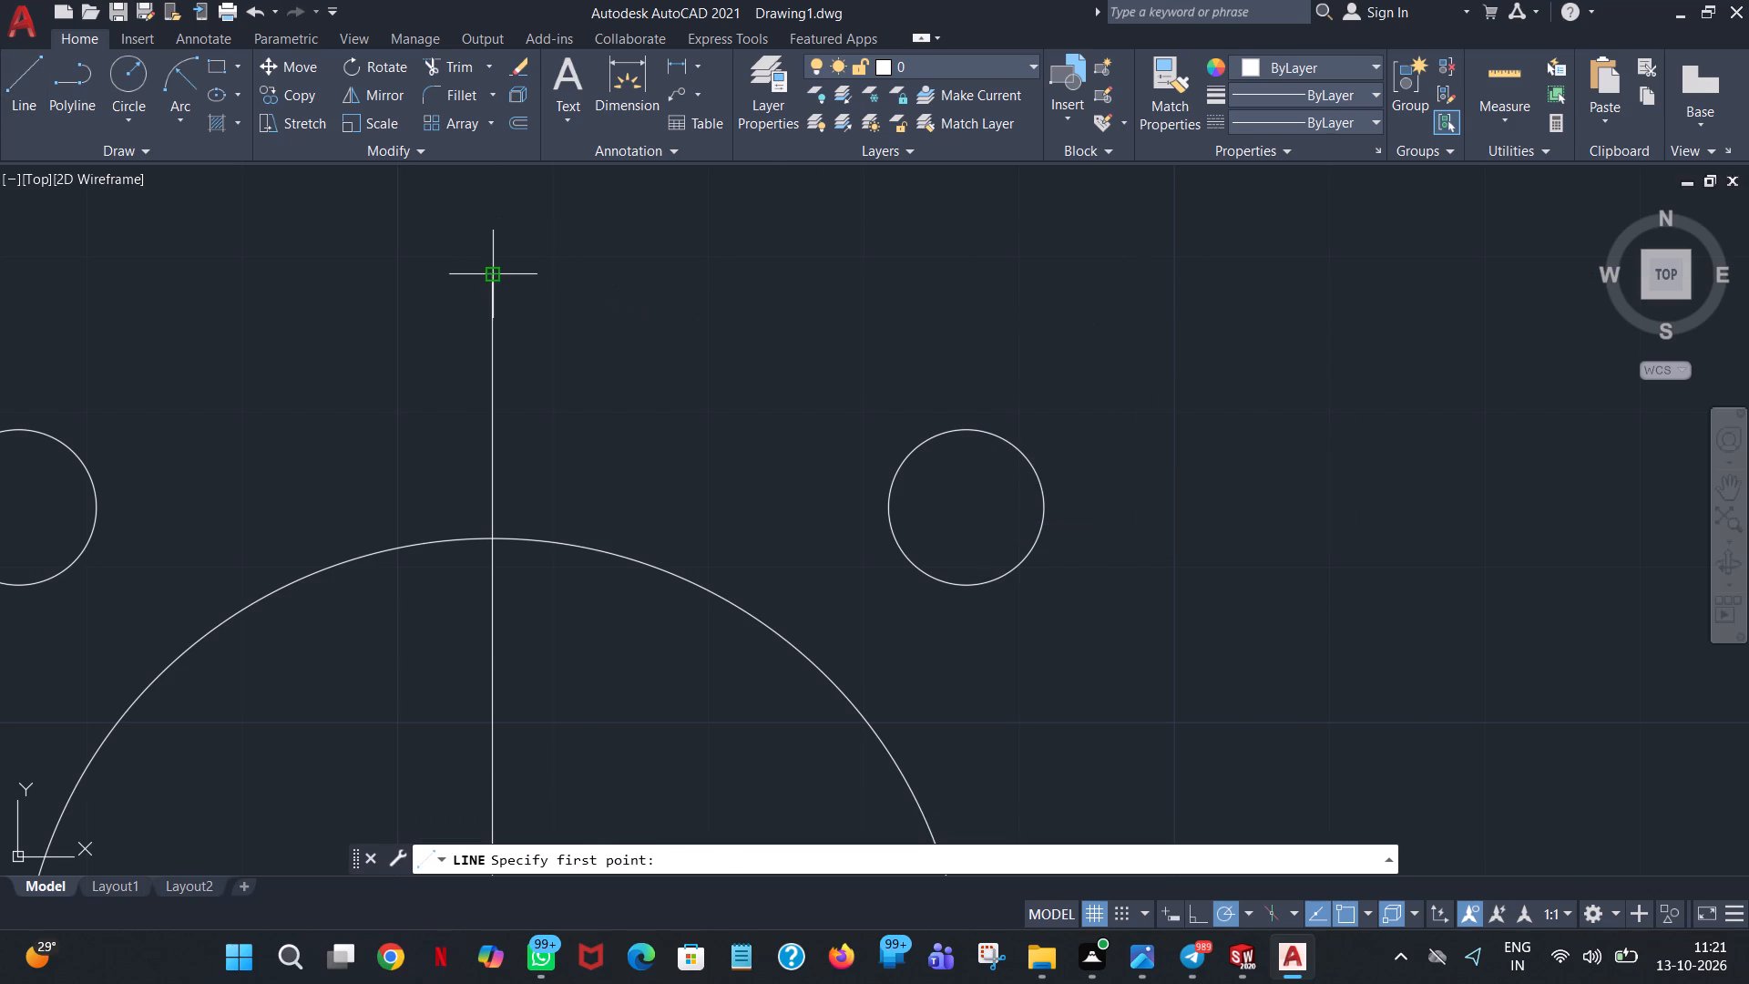
left_click(487, 277)
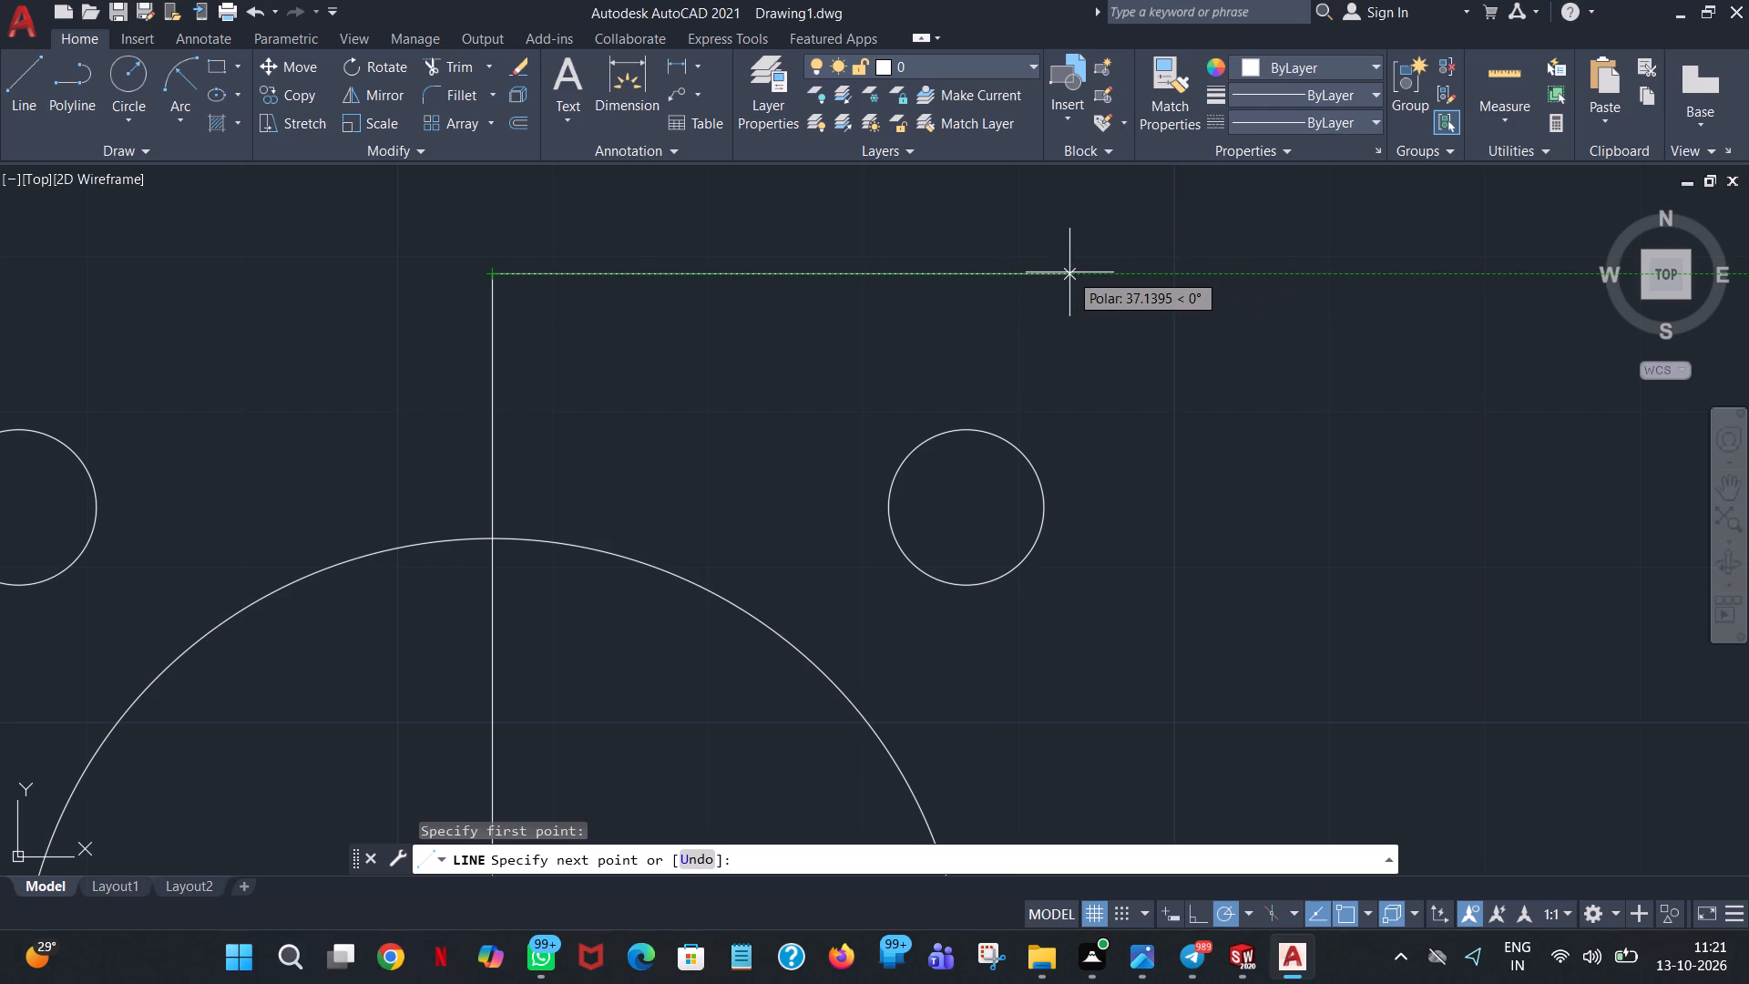
type("36")
key("Return")
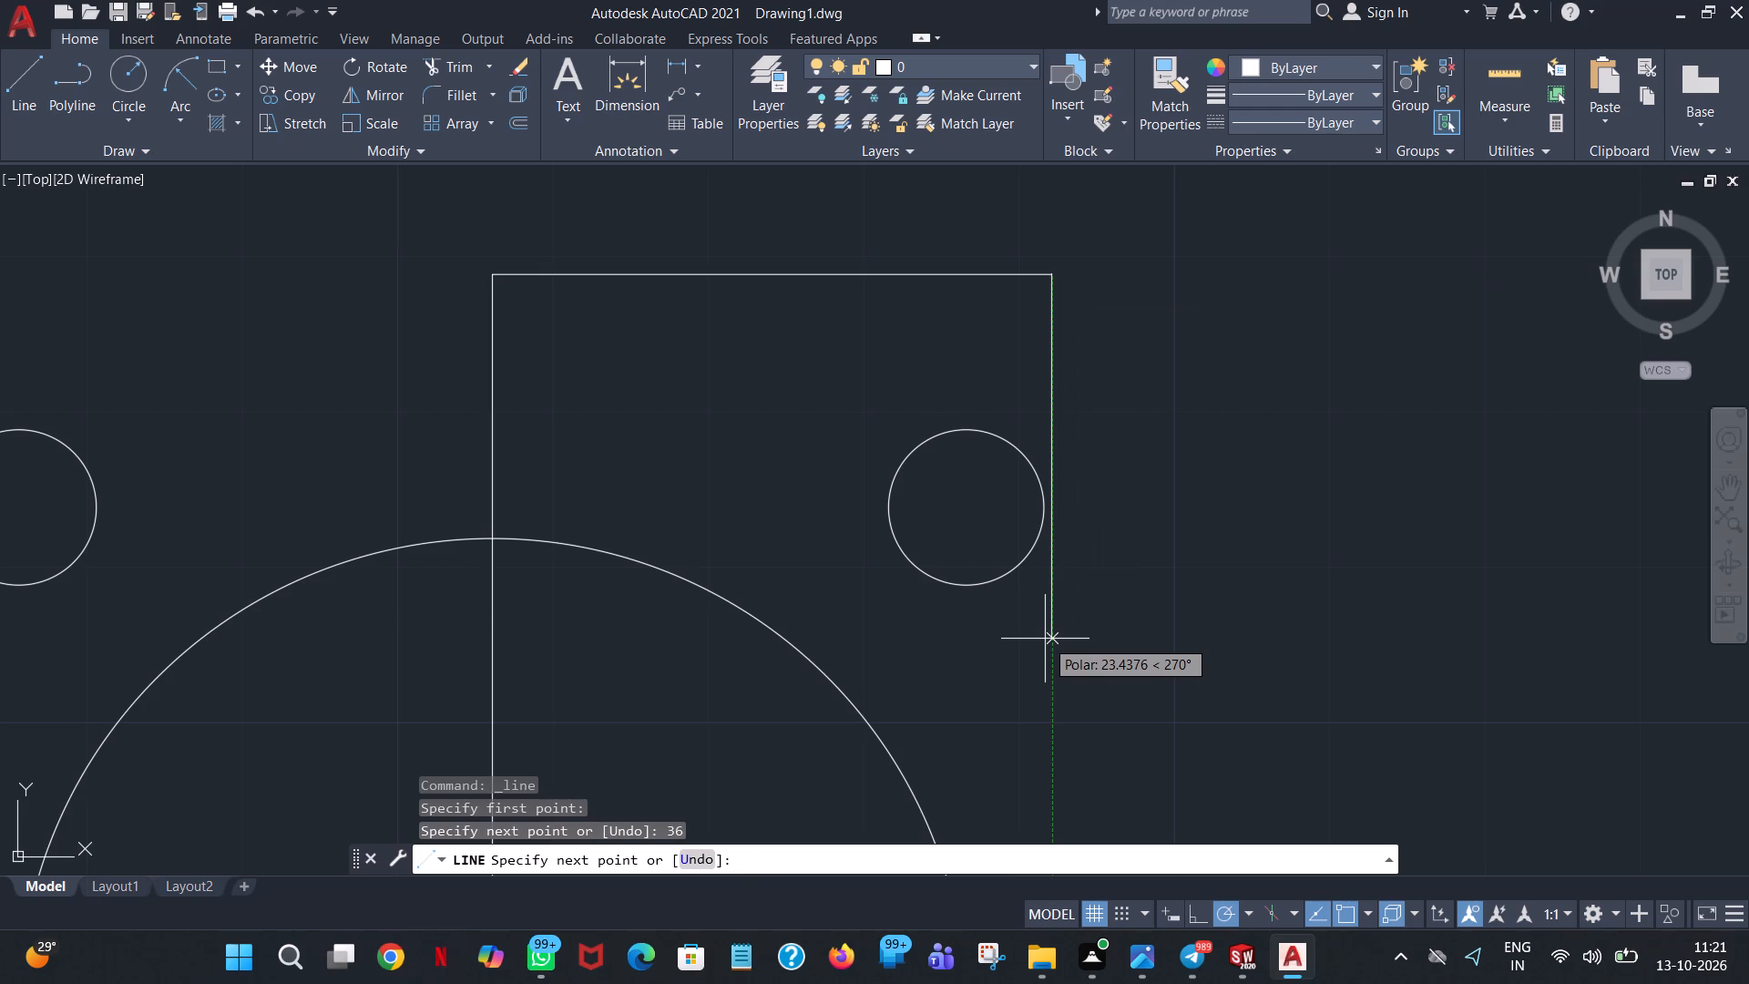
right_click(1214, 348)
left_click(1237, 357)
Draw a line from the vertical line's upper end 36 leftward, continuing diagonally down to the upper end of the lower left corner arc.
left_click(24, 85)
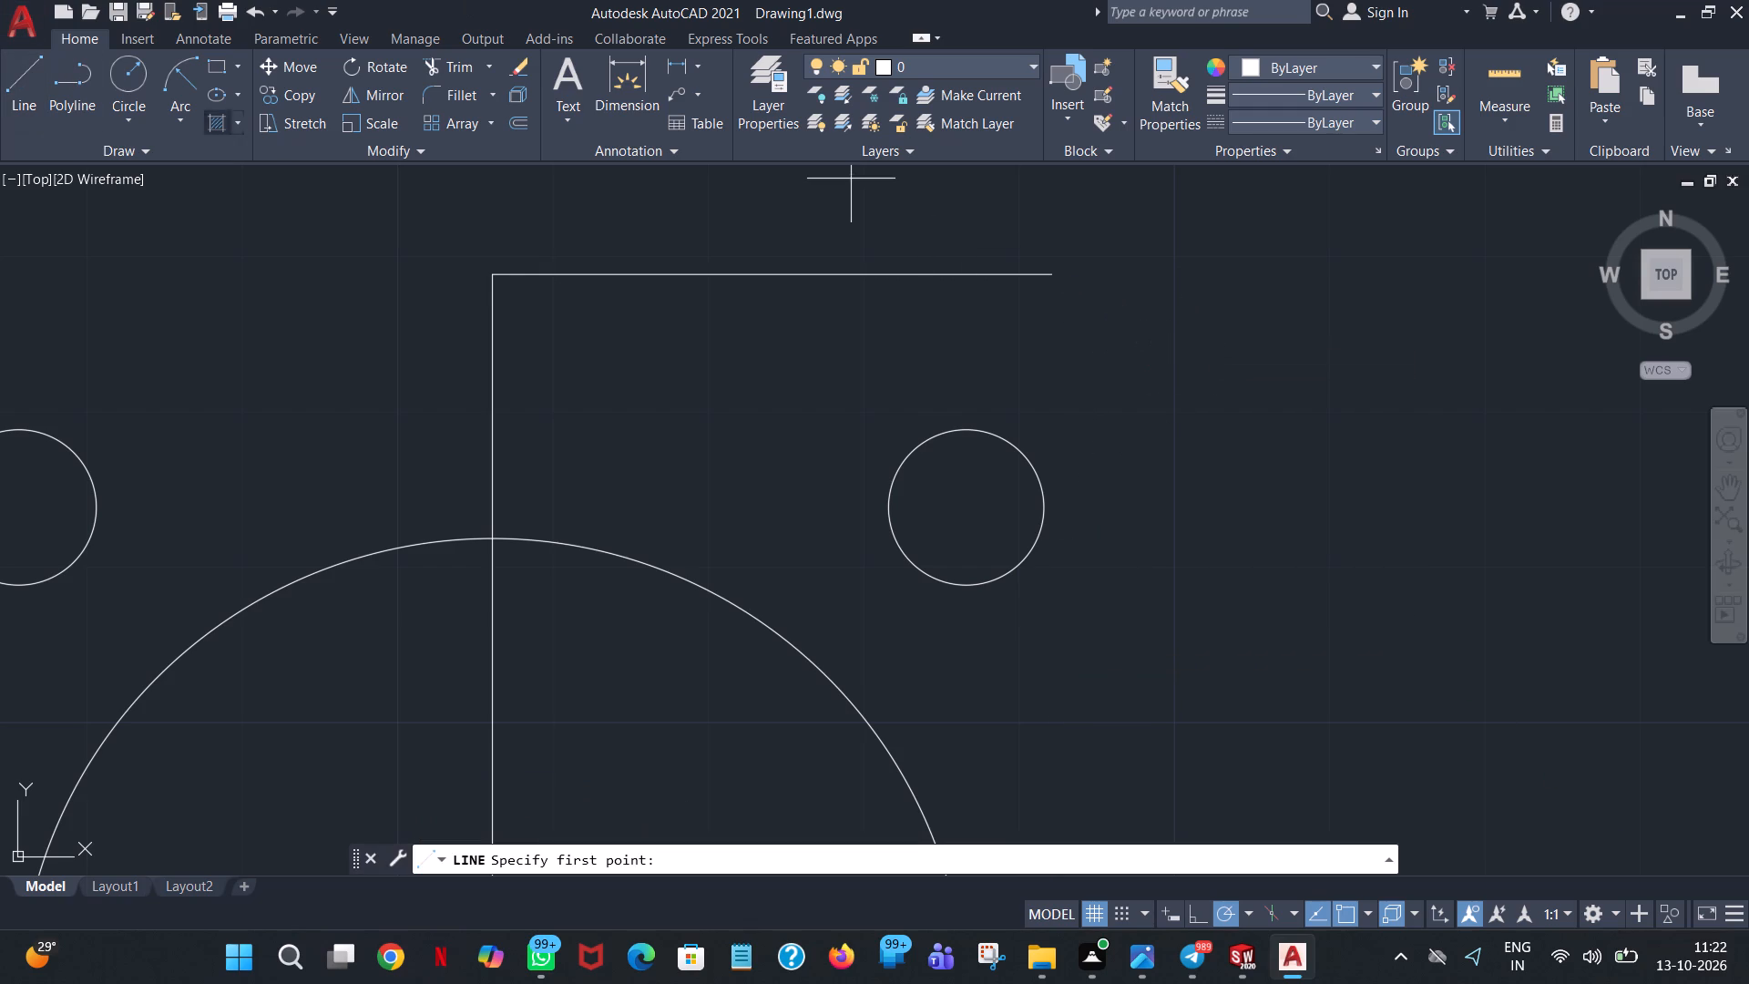
left_click(487, 274)
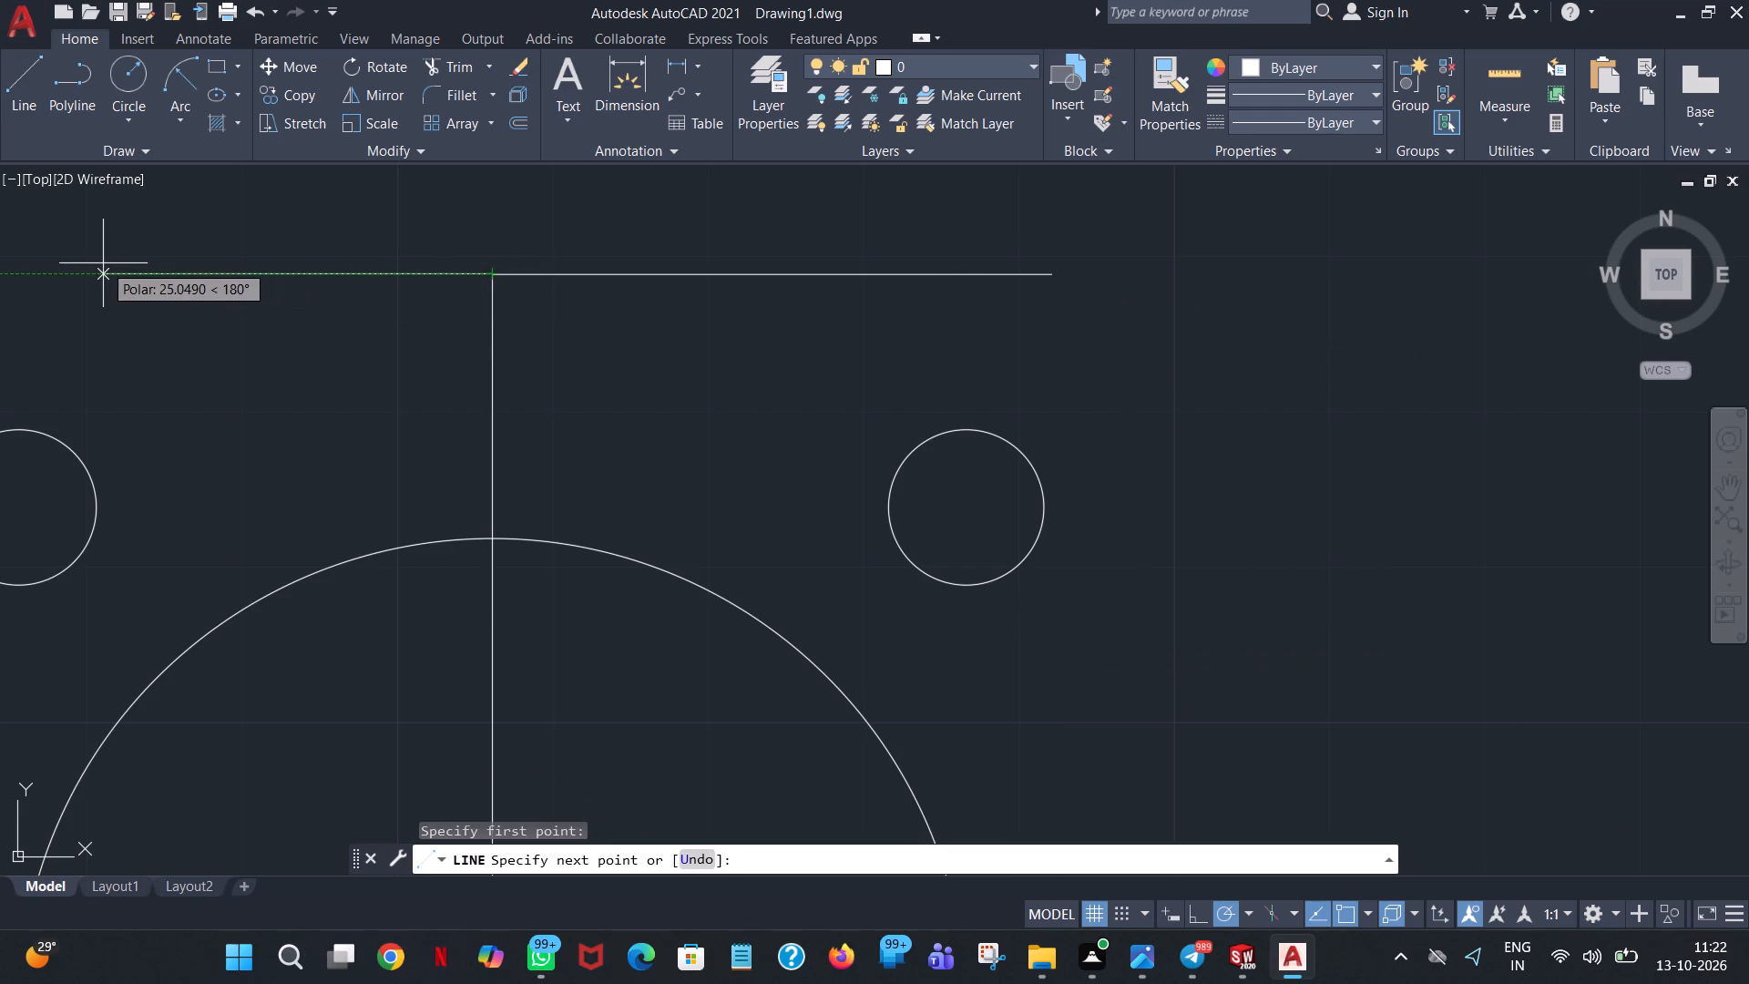
type("36")
key("Return")
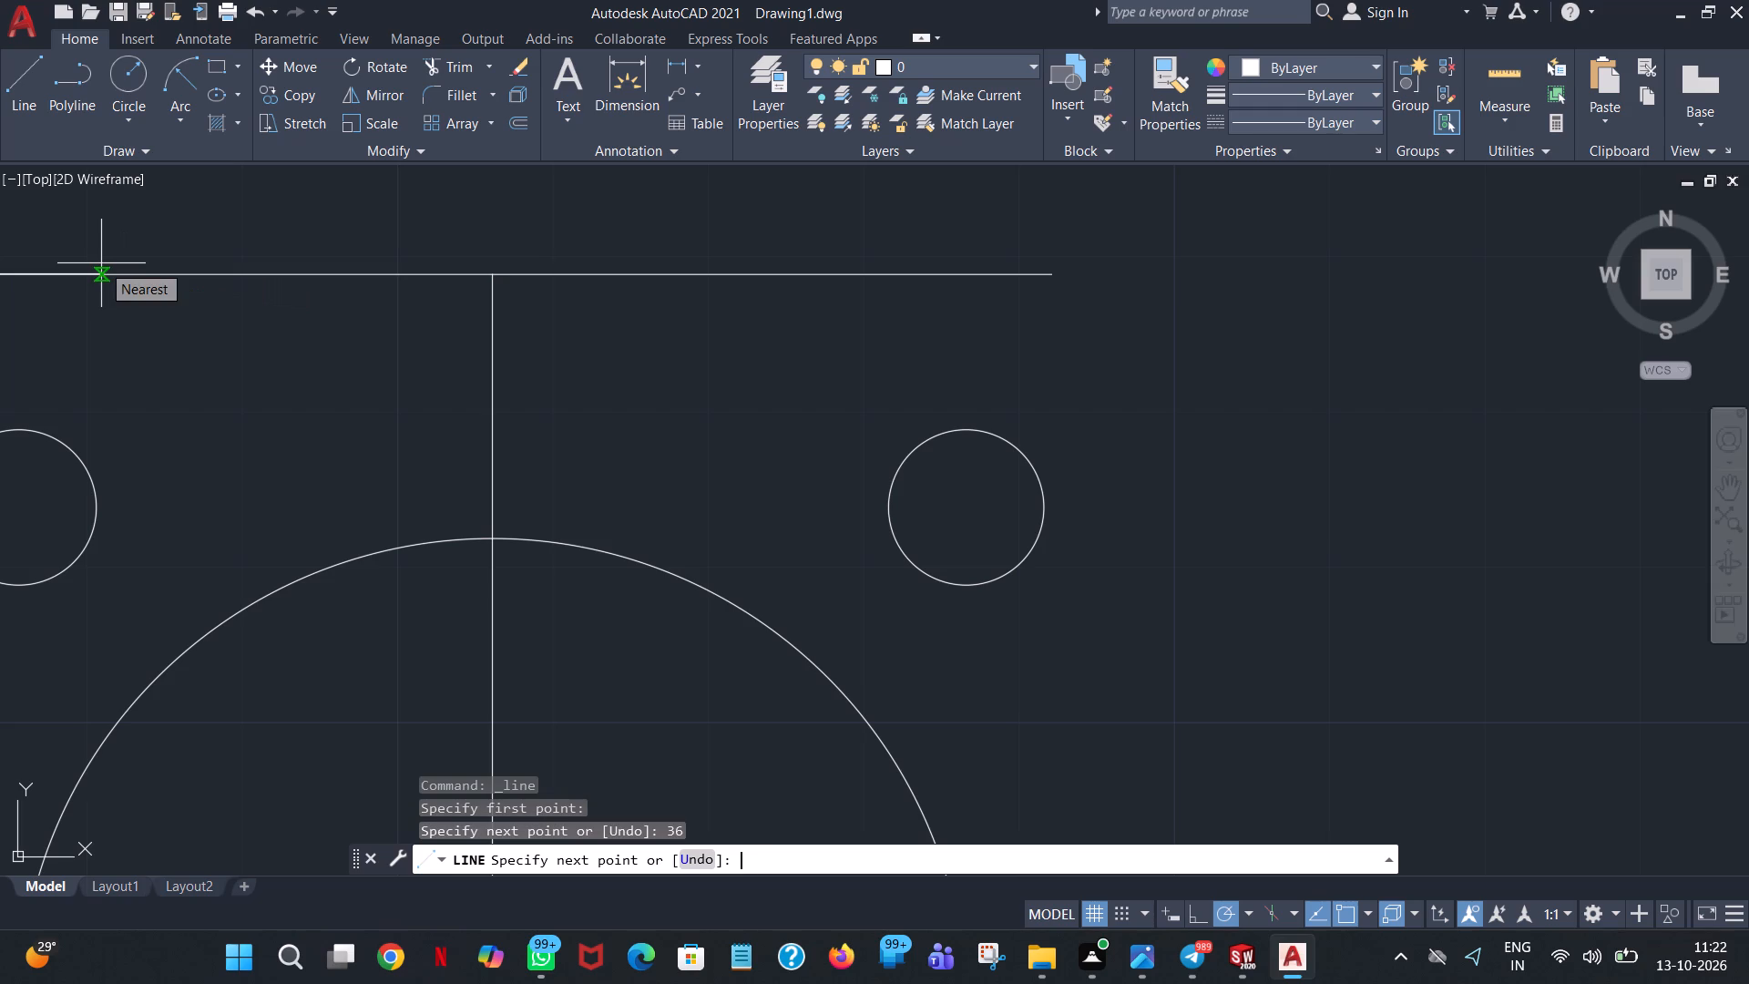
scroll(101, 263, "up", 4)
scroll(97, 258, "down", 9)
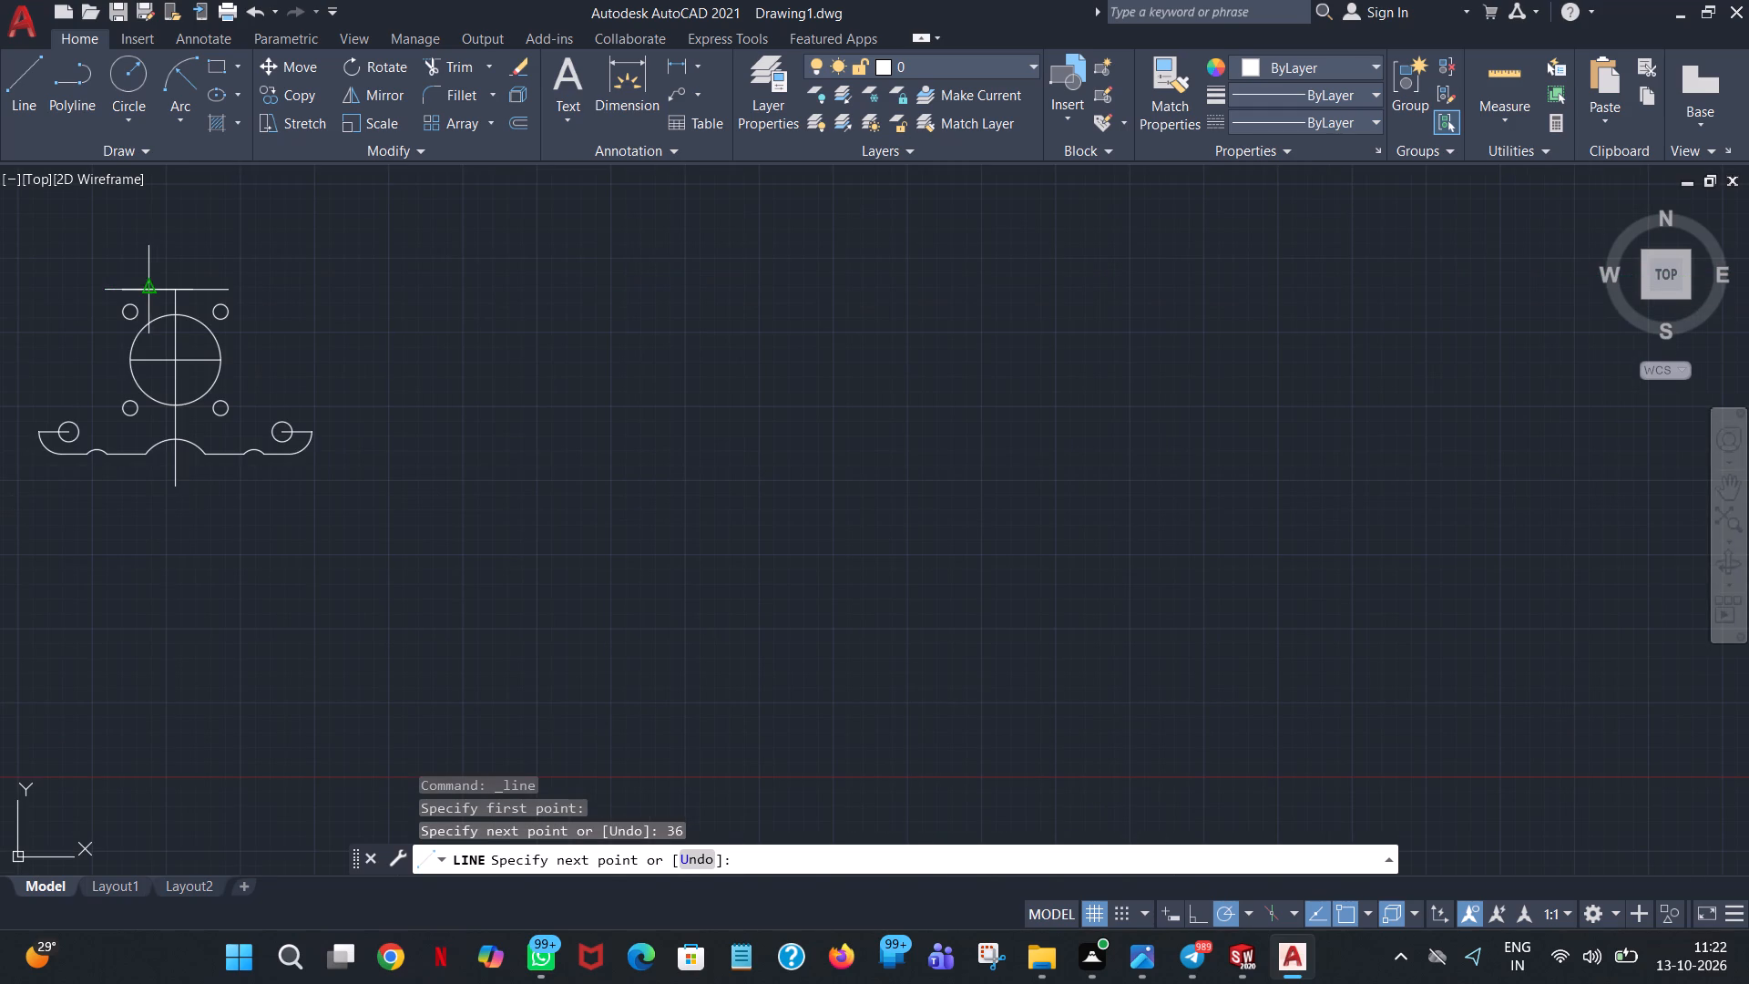
scroll(68, 347, "up", 1)
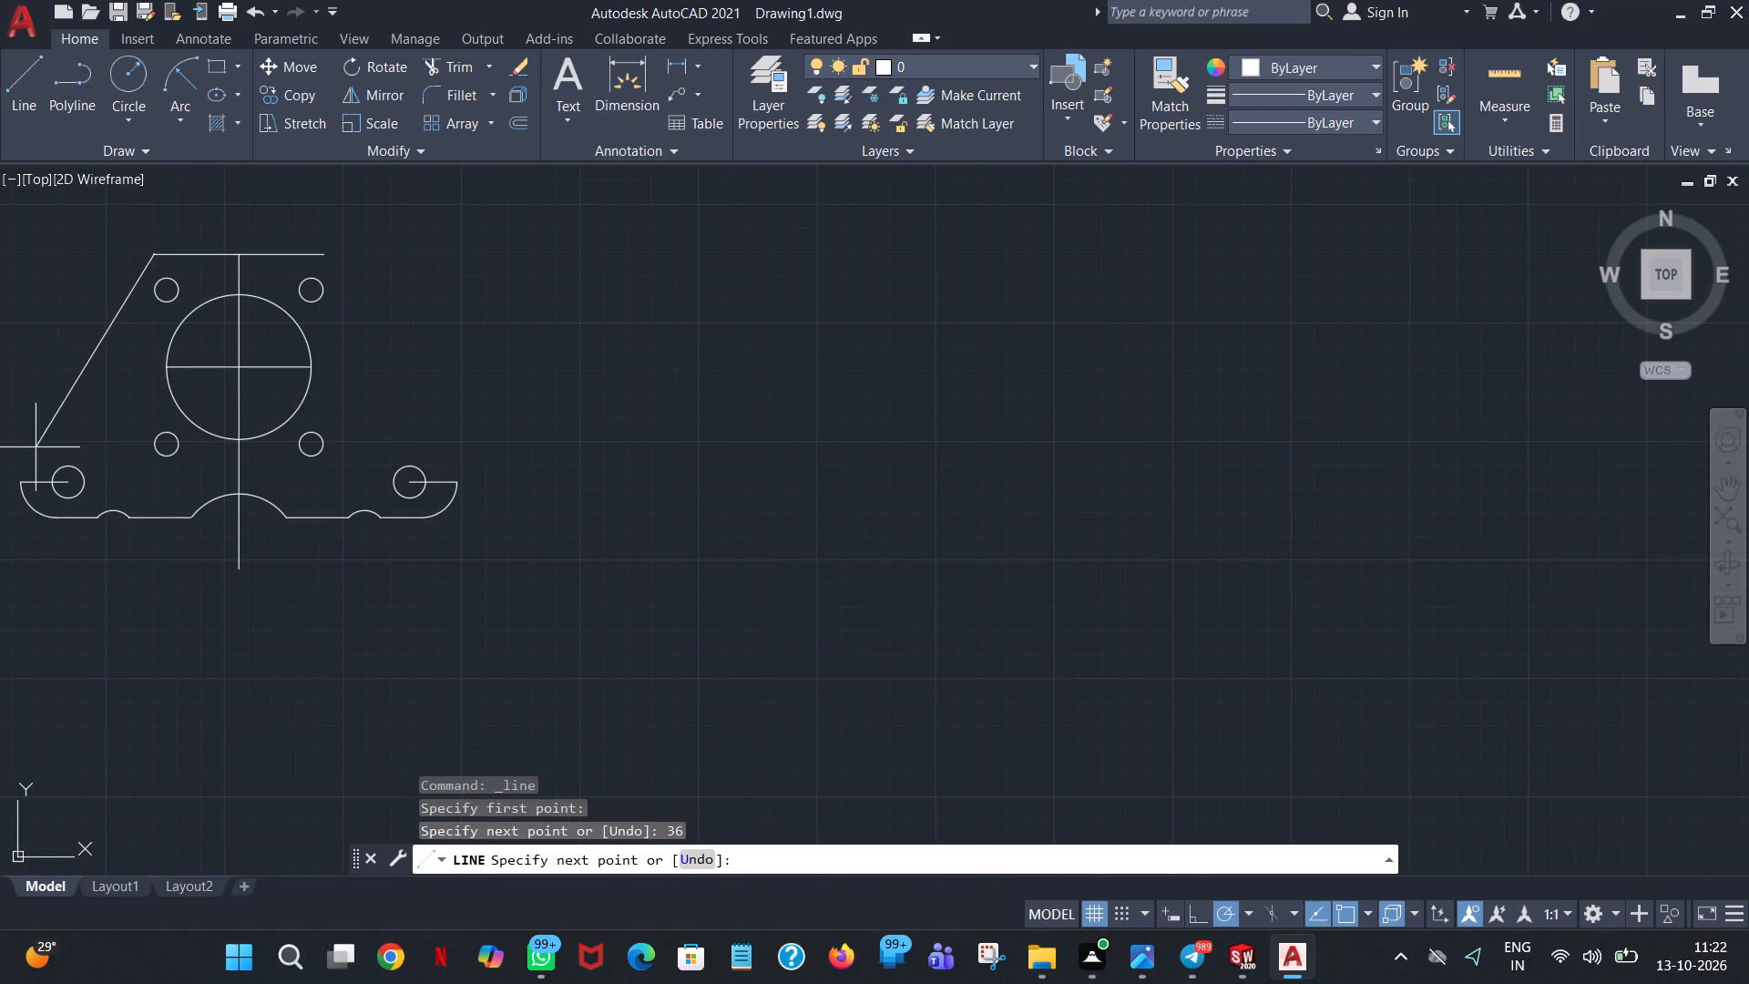
scroll(19, 477, "up", 5)
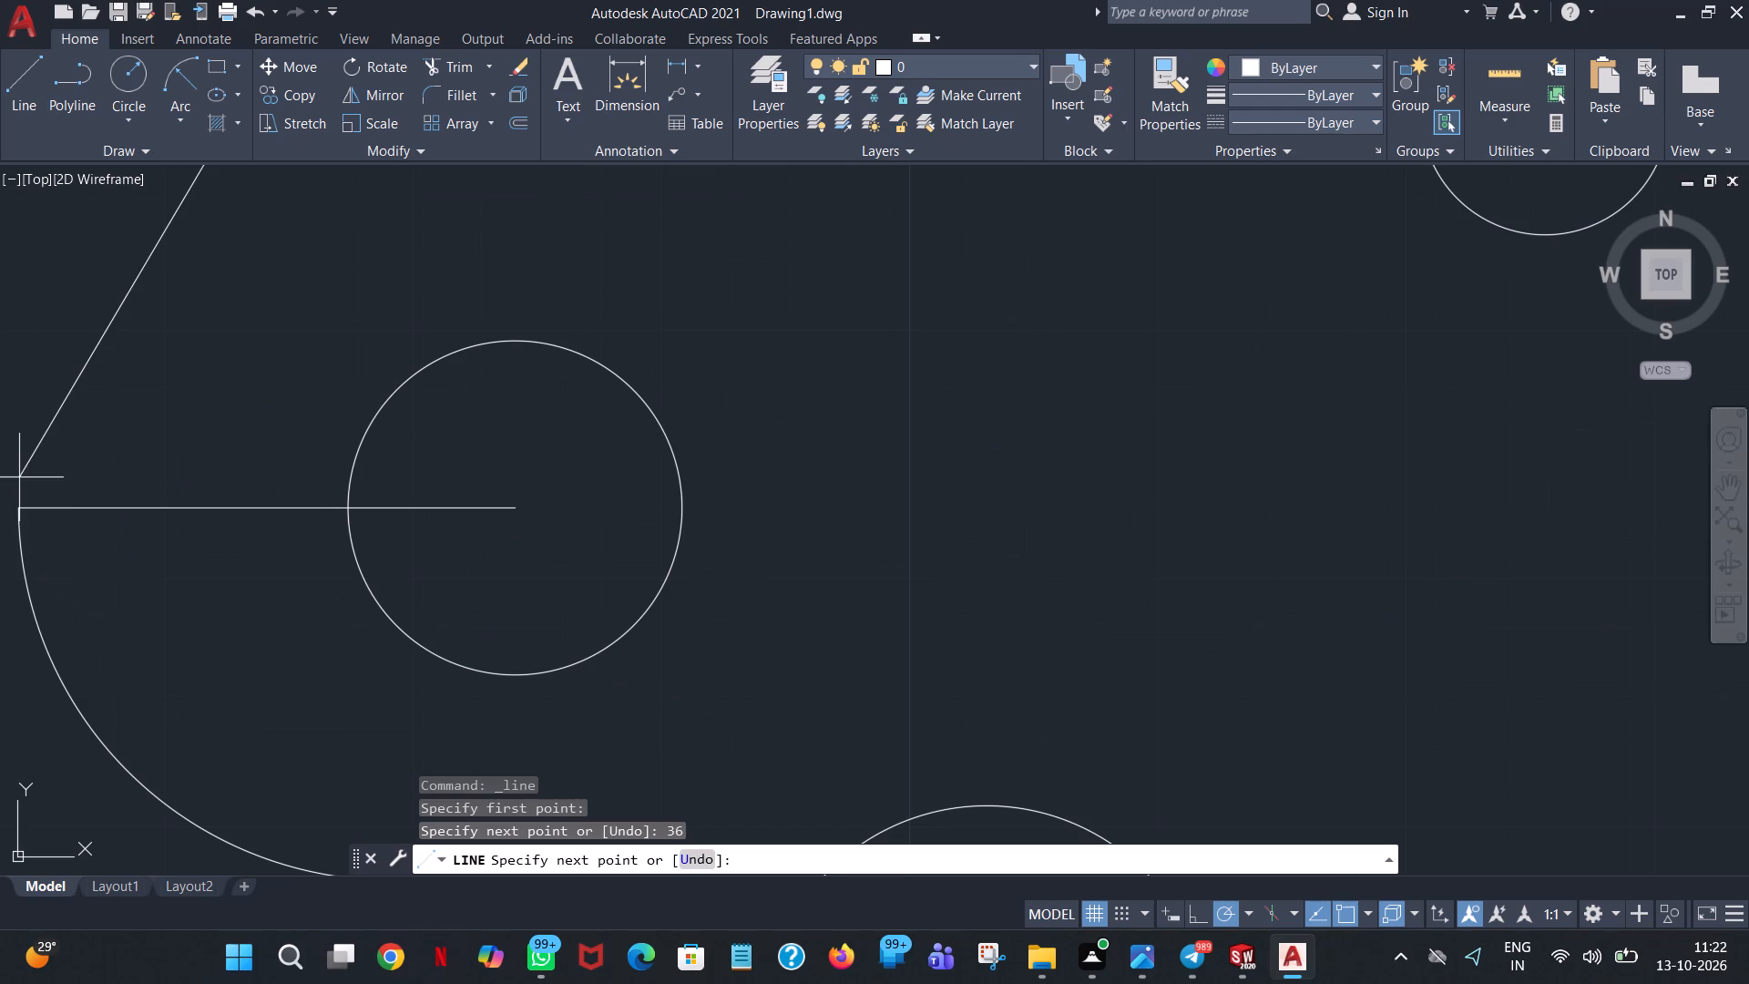
left_click(19, 511)
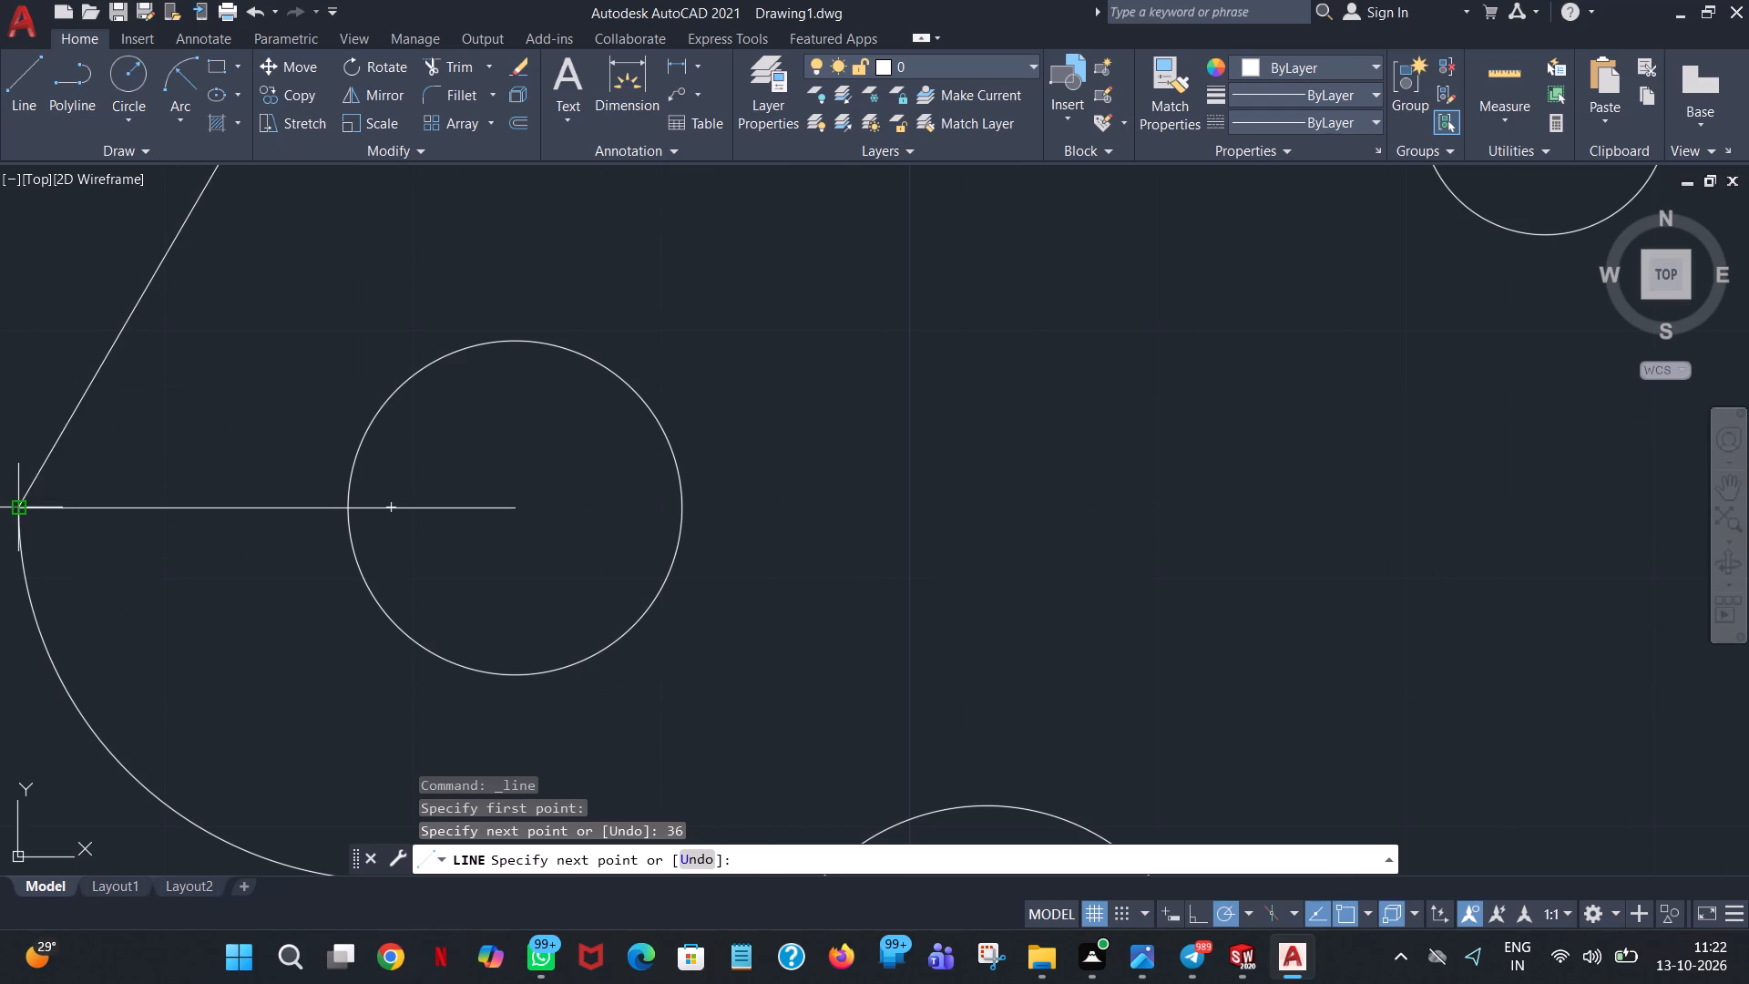
right_click(19, 511)
left_click(57, 530)
Draw the sloped right side from the top edge's right end to the upper end of the lower right corner arc.
scroll(84, 520, "up", 5)
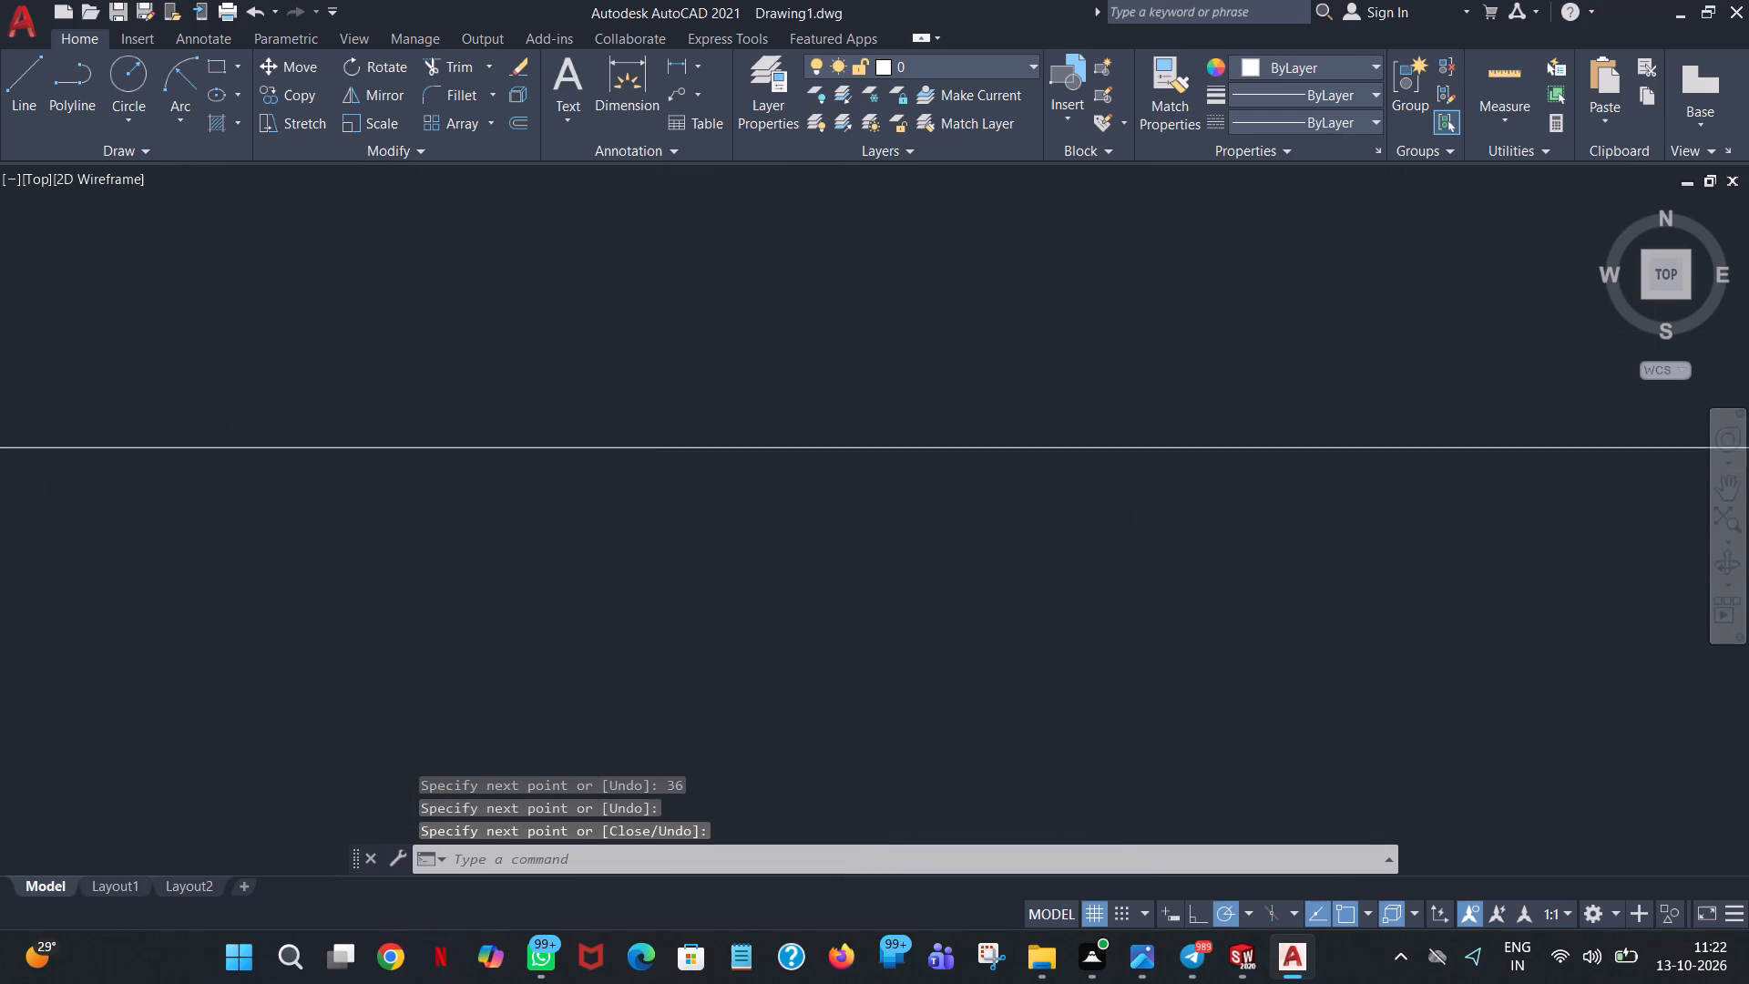
scroll(98, 512, "up", 1)
scroll(699, 540, "up", 2)
scroll(713, 529, "down", 16)
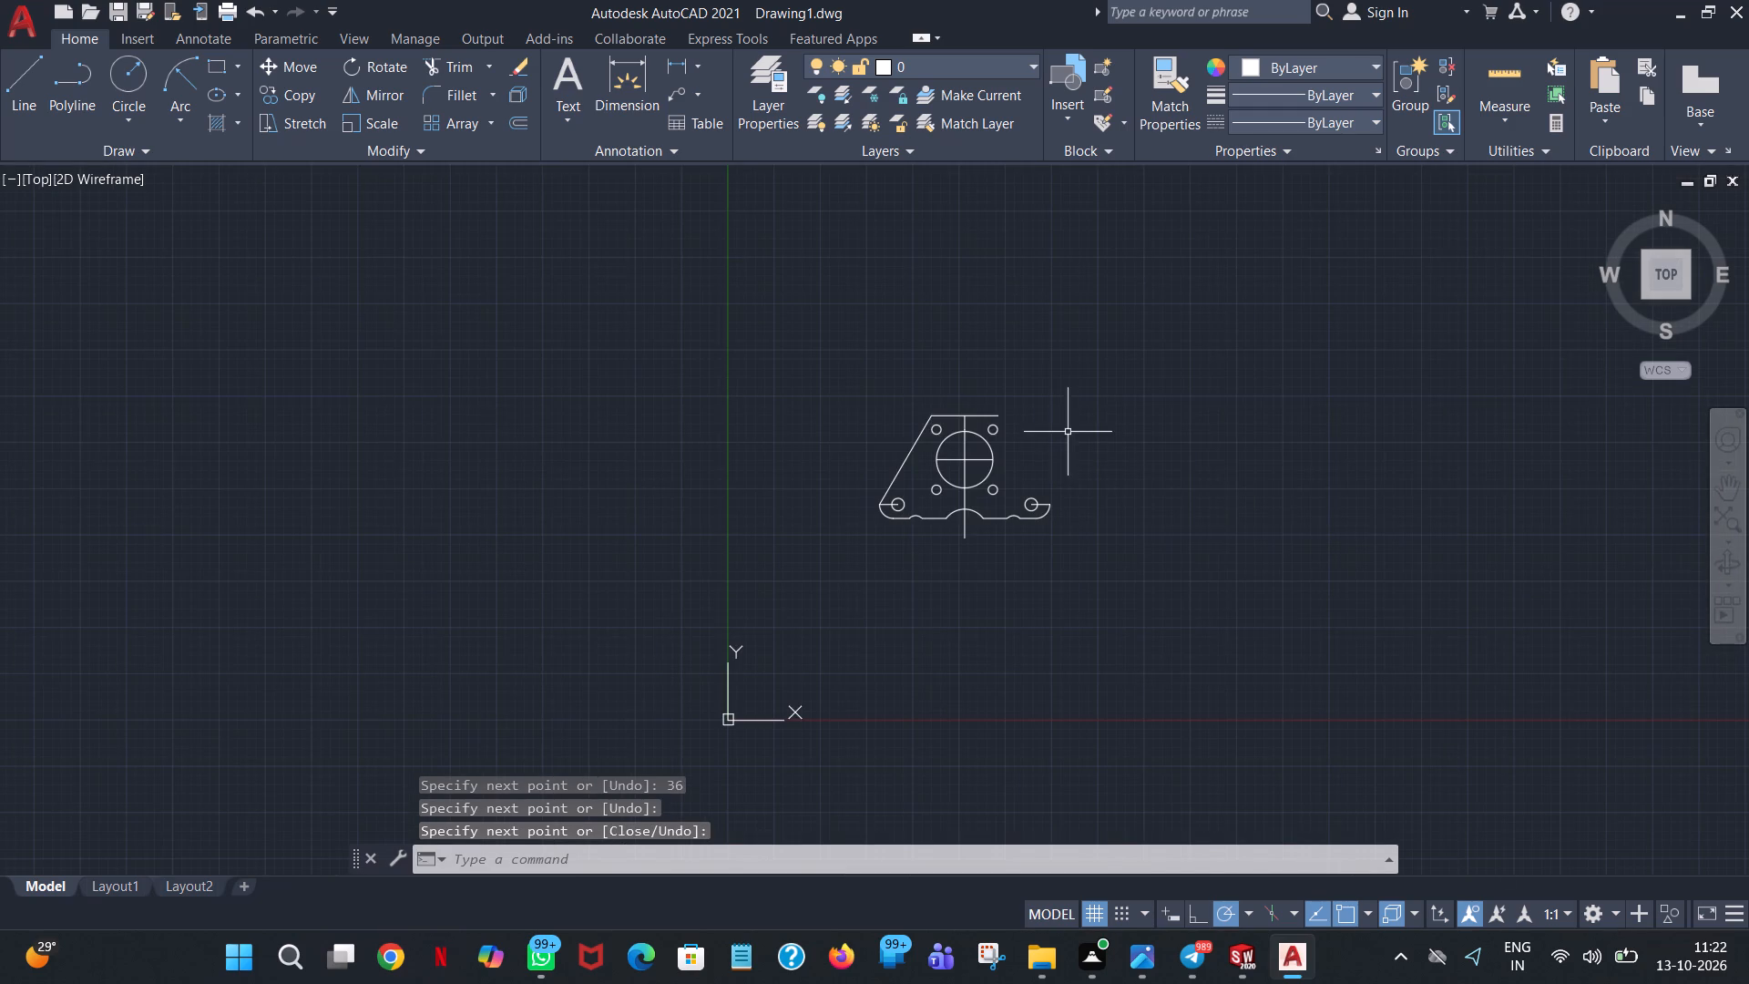
scroll(1083, 432, "up", 3)
left_click(13, 88)
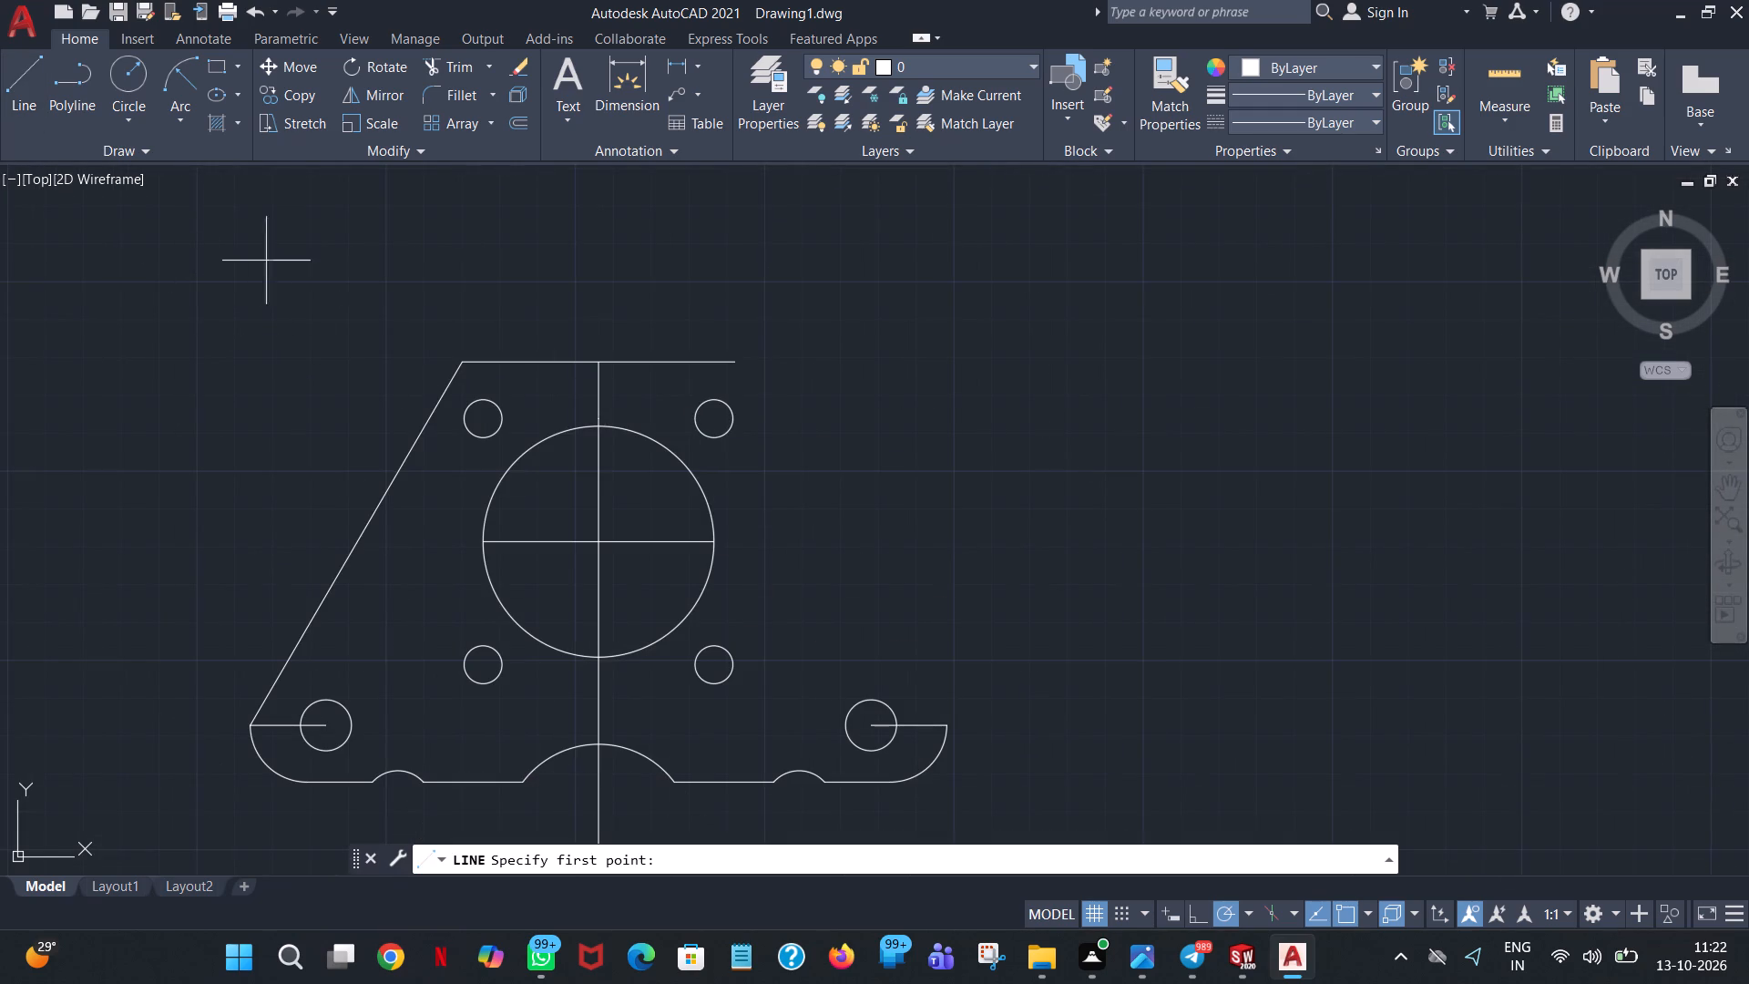
left_click(734, 364)
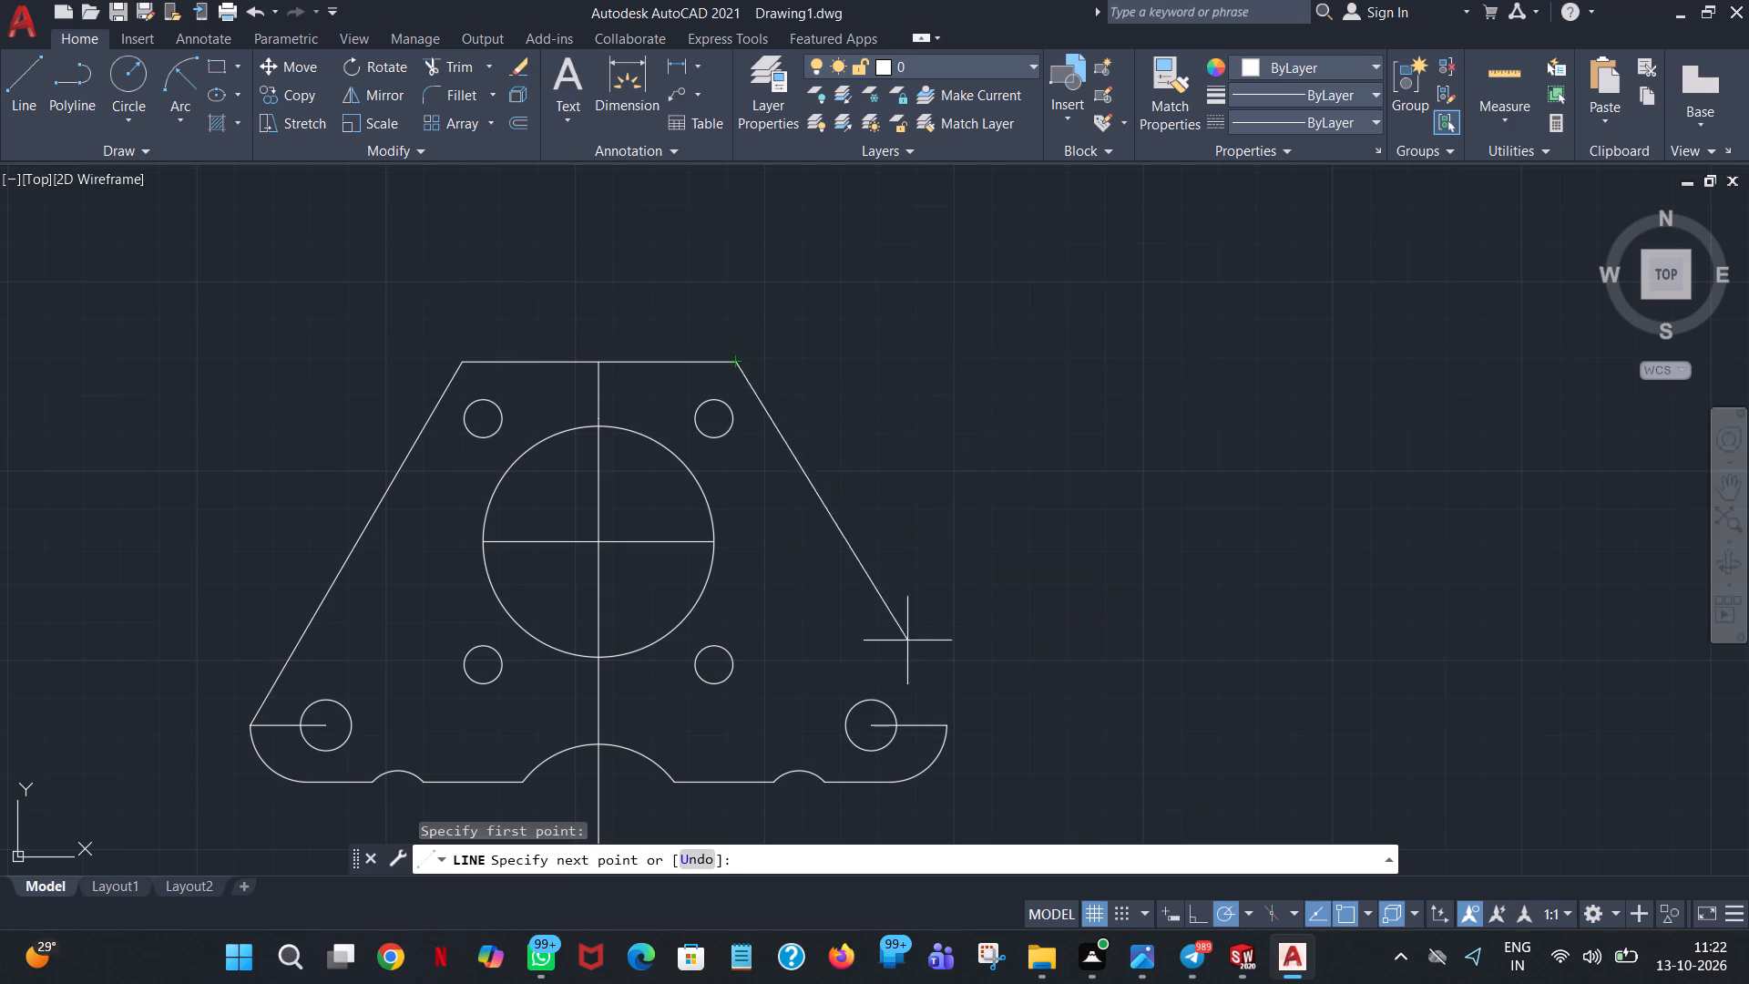
left_click(946, 732)
right_click(946, 732)
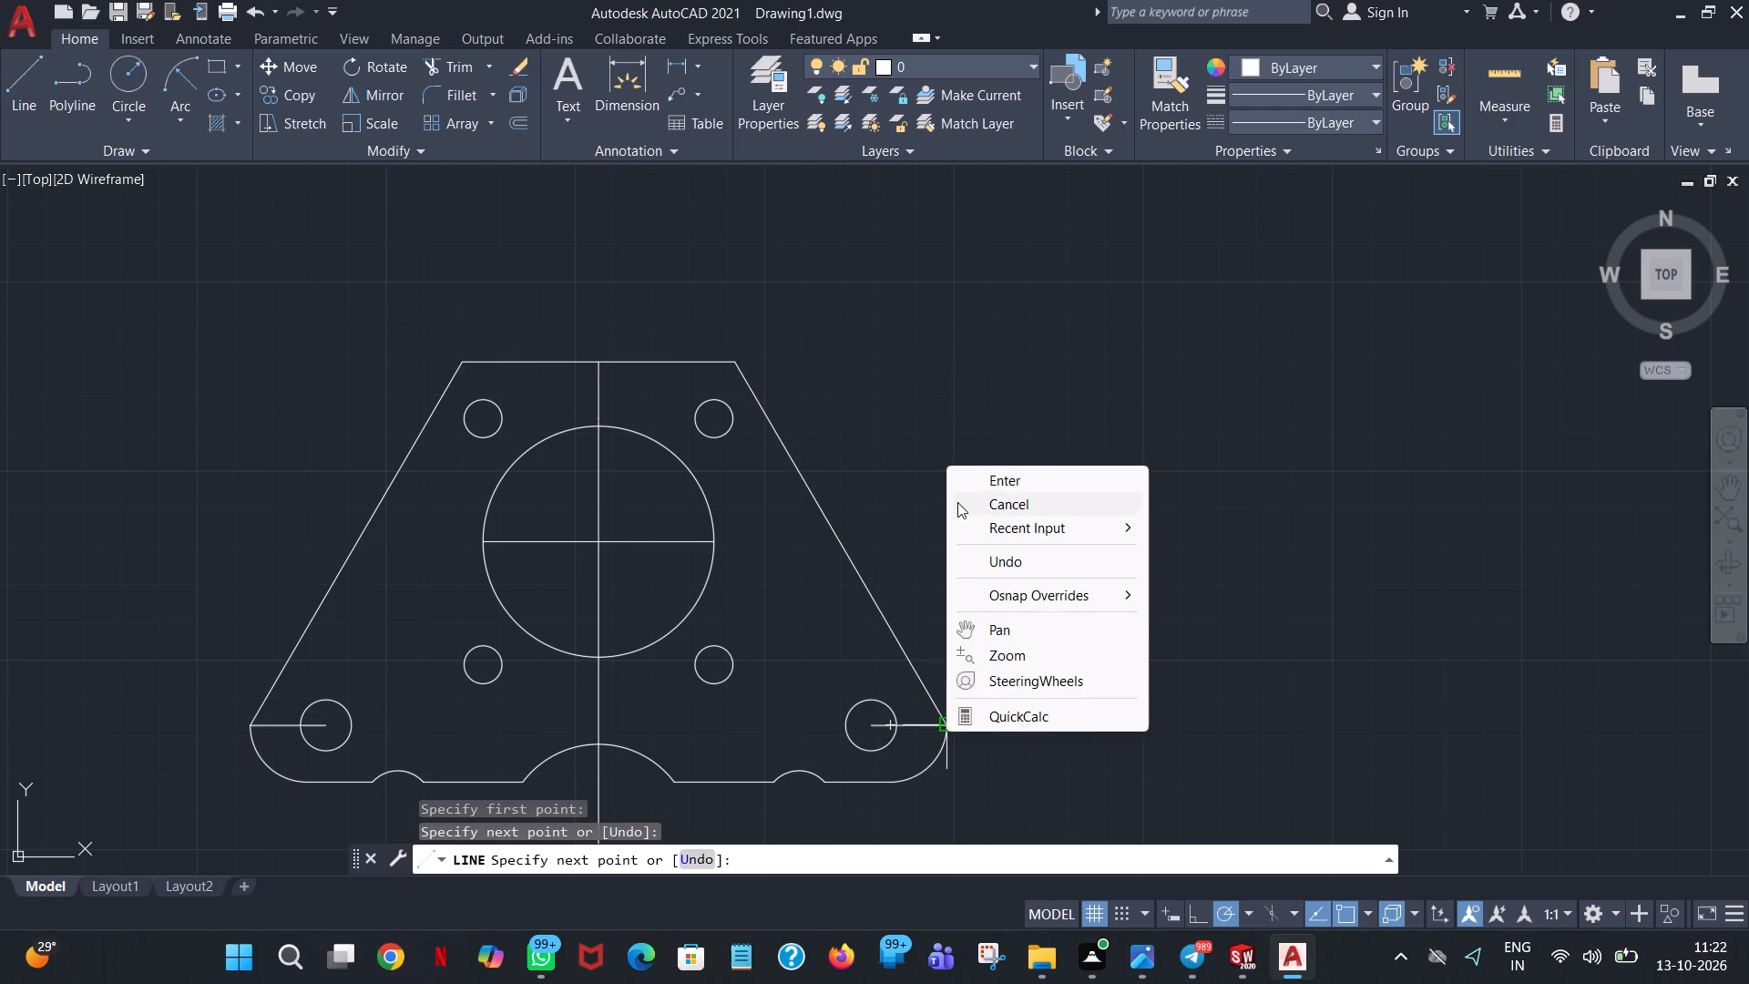
left_click(991, 477)
Trim away the short horizontal construction line running from the lower right hole's centre to the plate's corner arc.
scroll(984, 749, "down", 1)
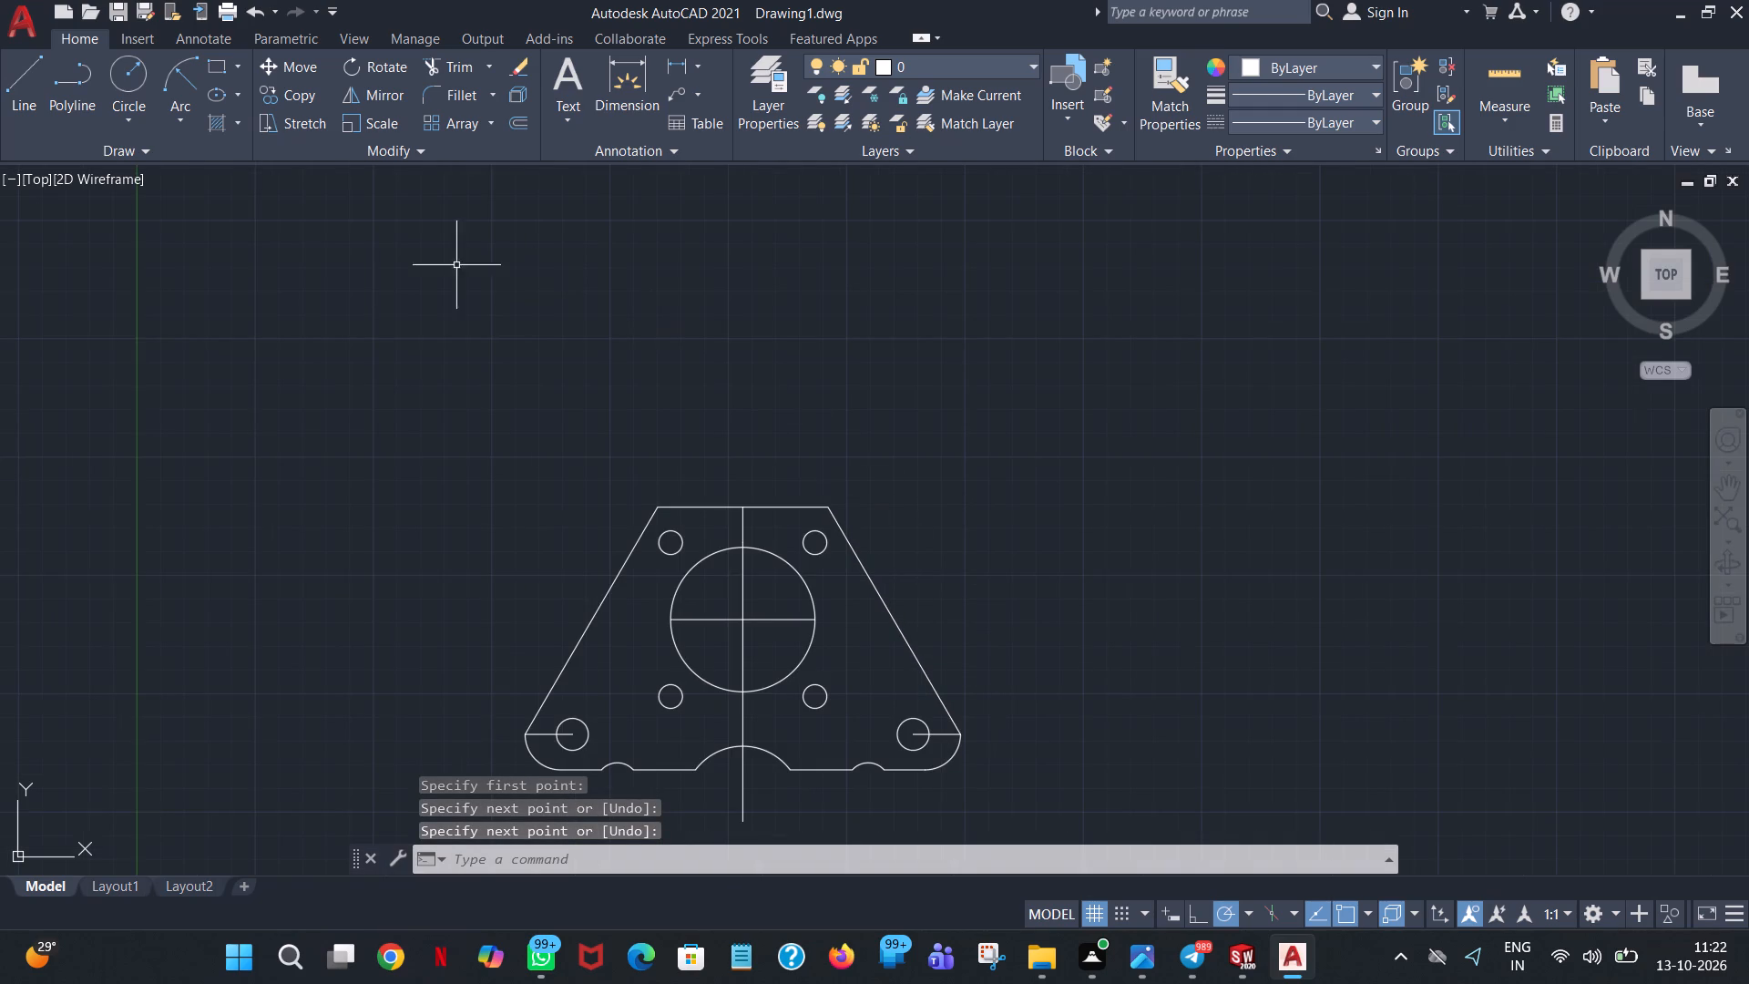
left_click(473, 74)
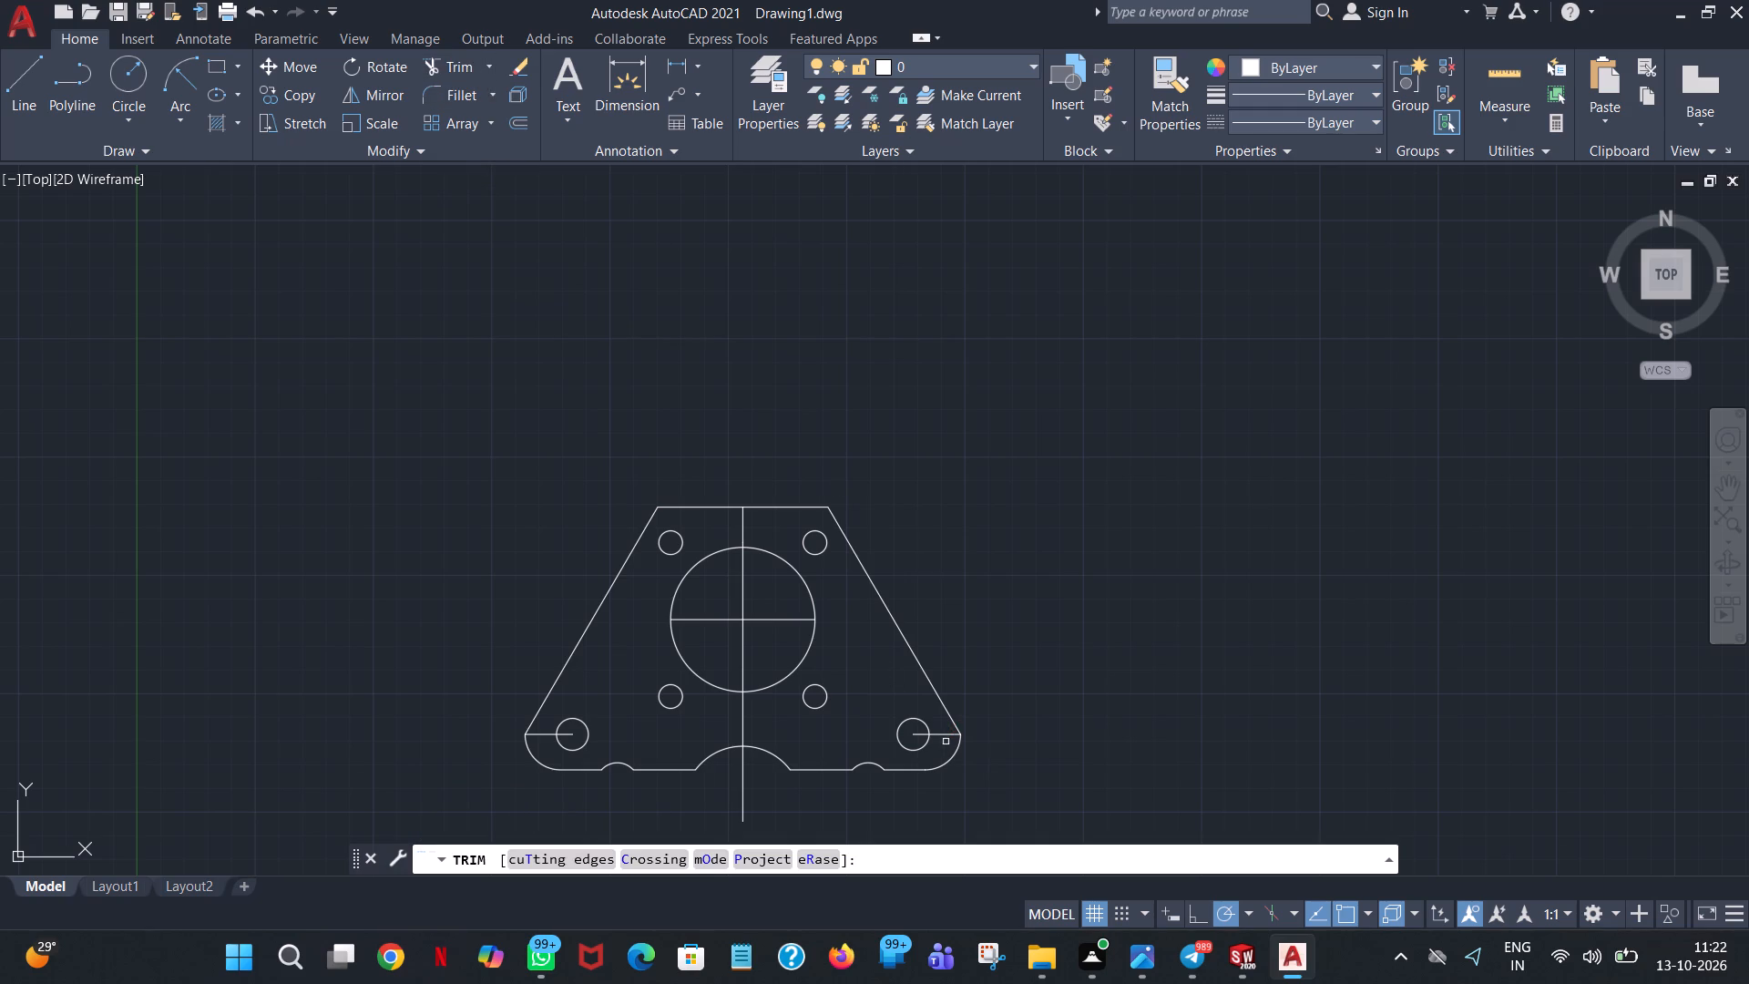
left_click(948, 734)
left_click(916, 737)
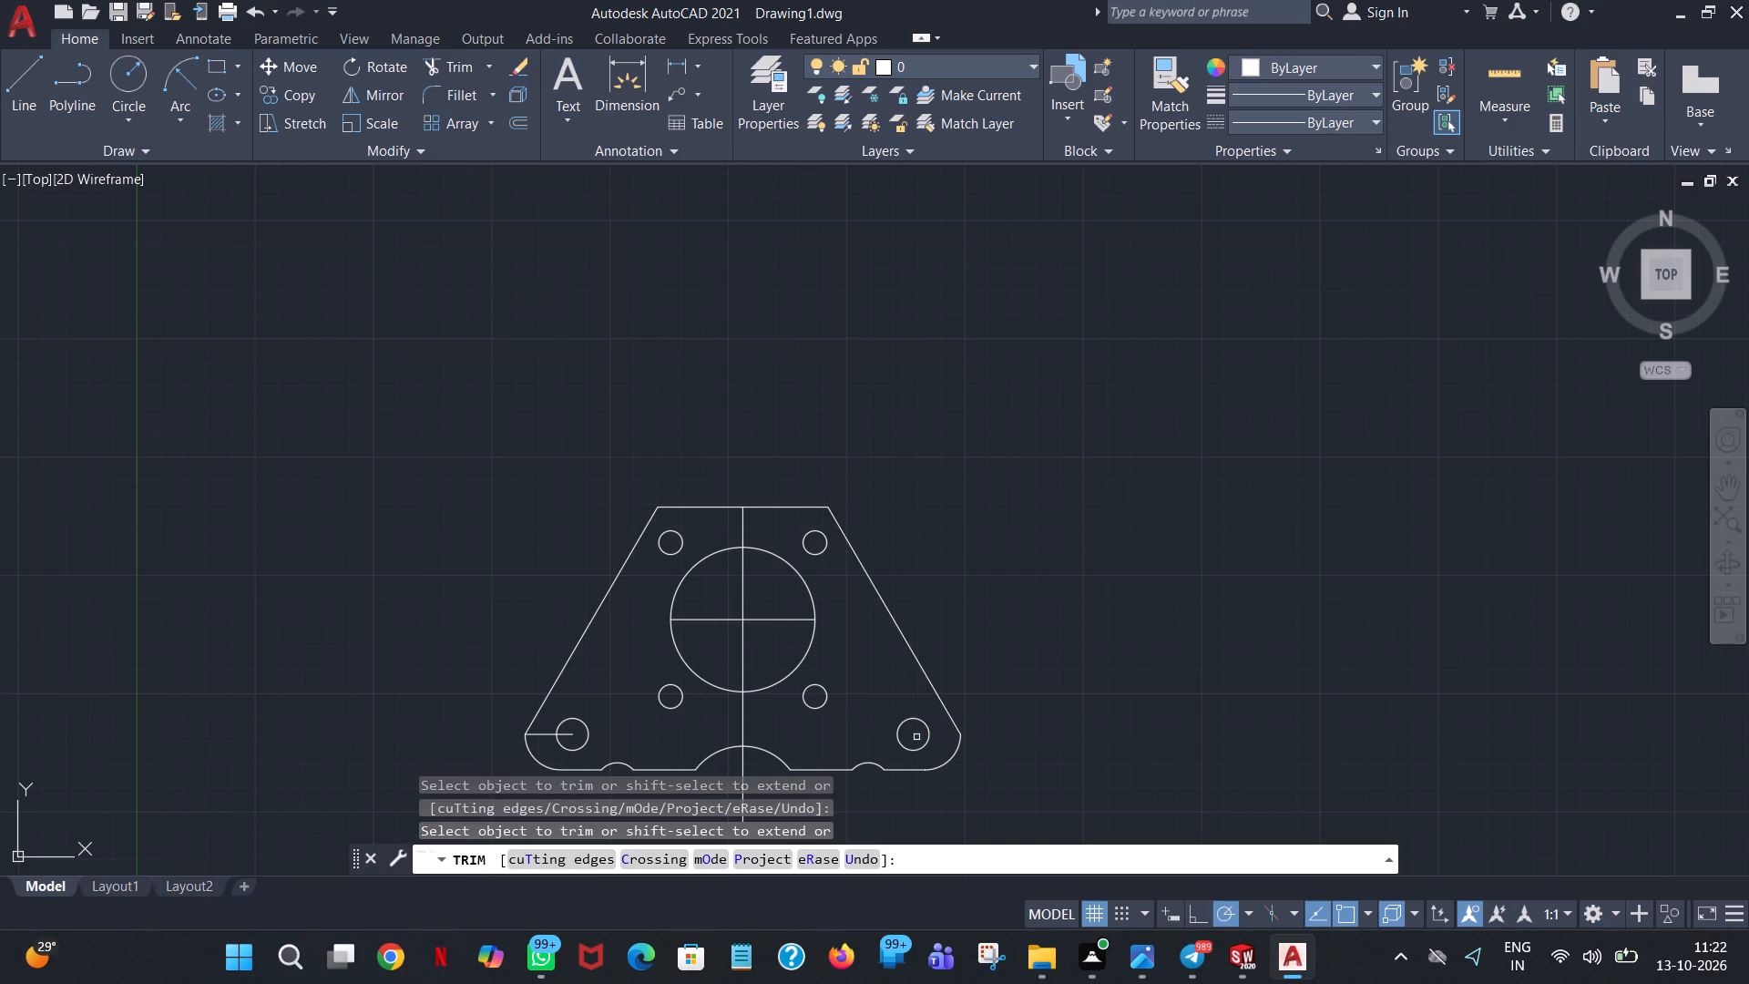
Trim away the horizontal and vertical centre lines inside the large central circle.
left_click(786, 621)
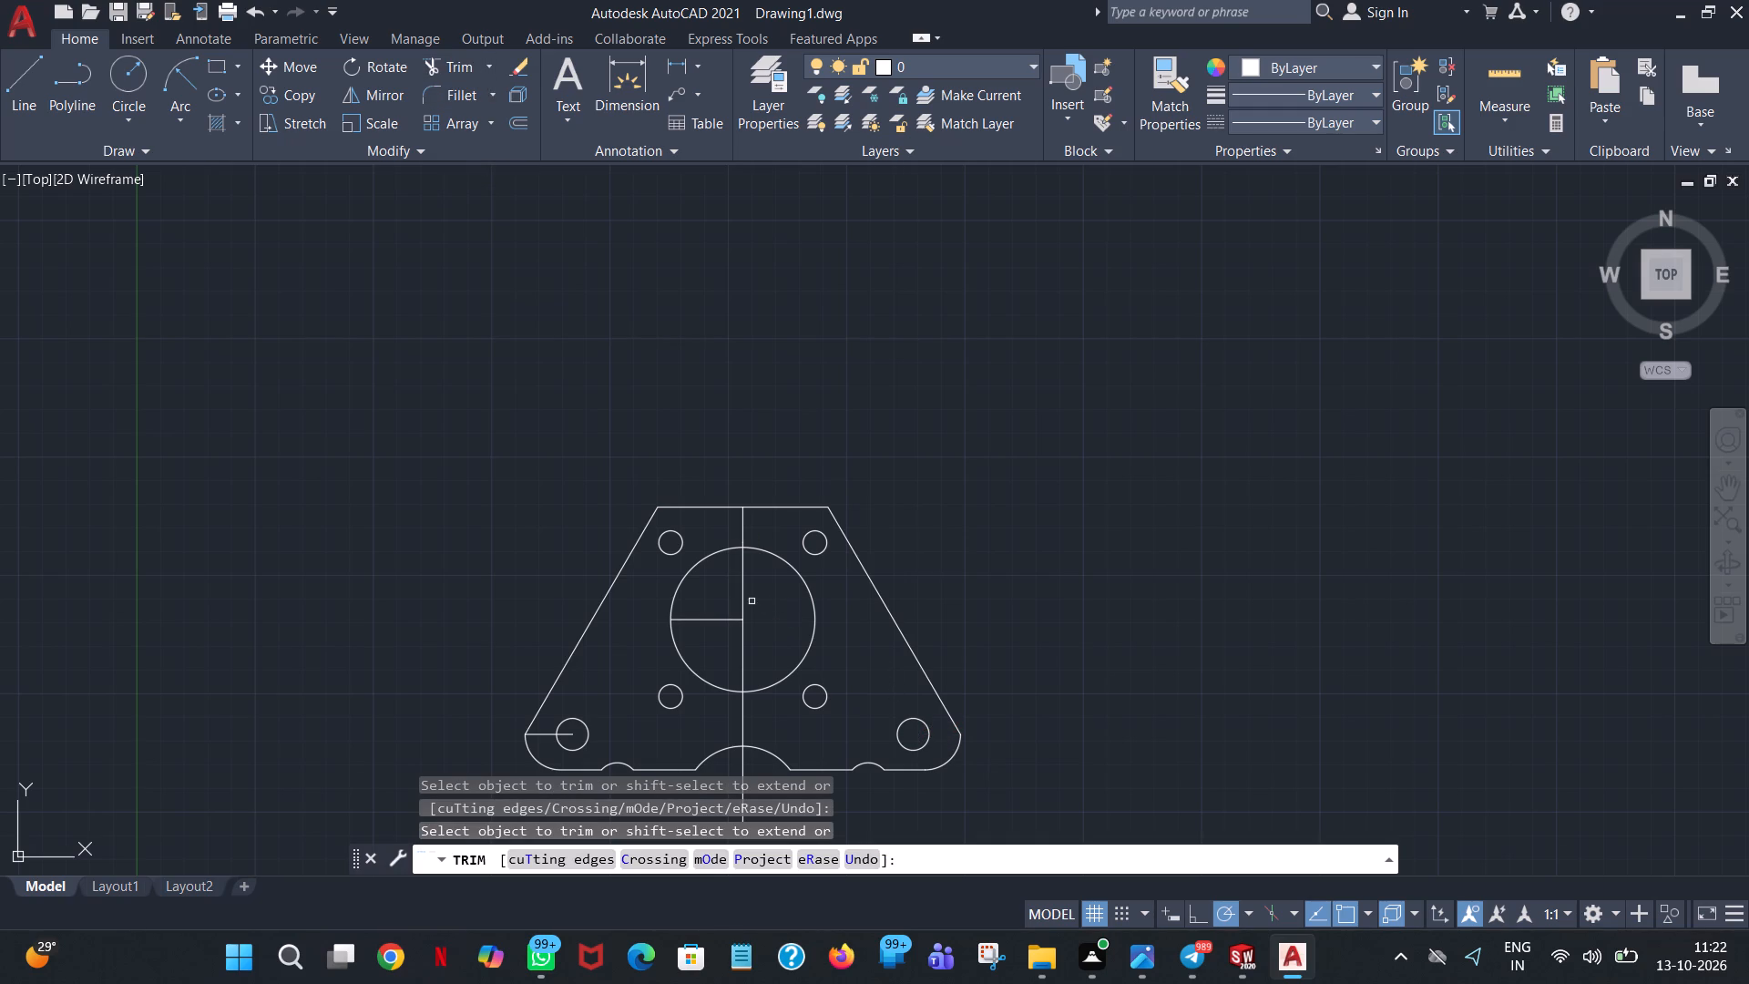
left_click(745, 600)
left_click(723, 627)
left_click(741, 614)
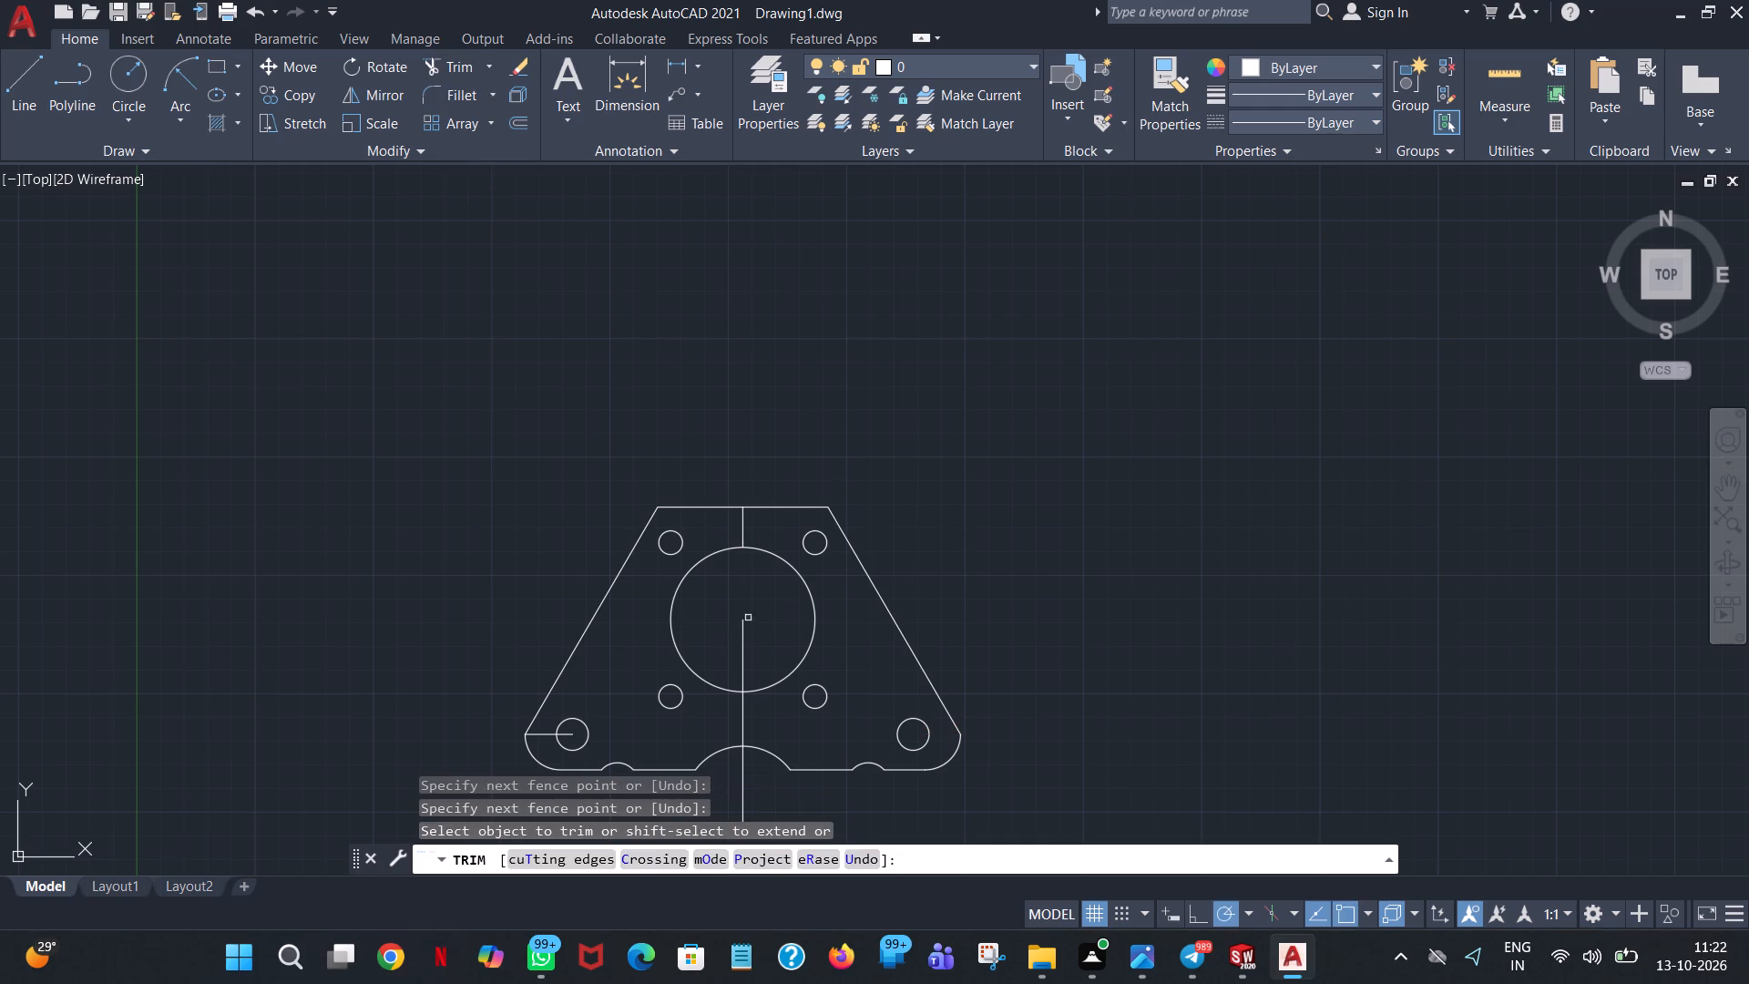
left_click_drag(750, 630, 750, 638)
left_click_drag(747, 645, 737, 656)
left_click_drag(738, 656, 753, 656)
Trim away the vertical centre line between the plate's top edge and the large central circle.
left_click_drag(752, 531, 724, 532)
scroll(743, 543, "down", 7)
scroll(742, 544, "up", 12)
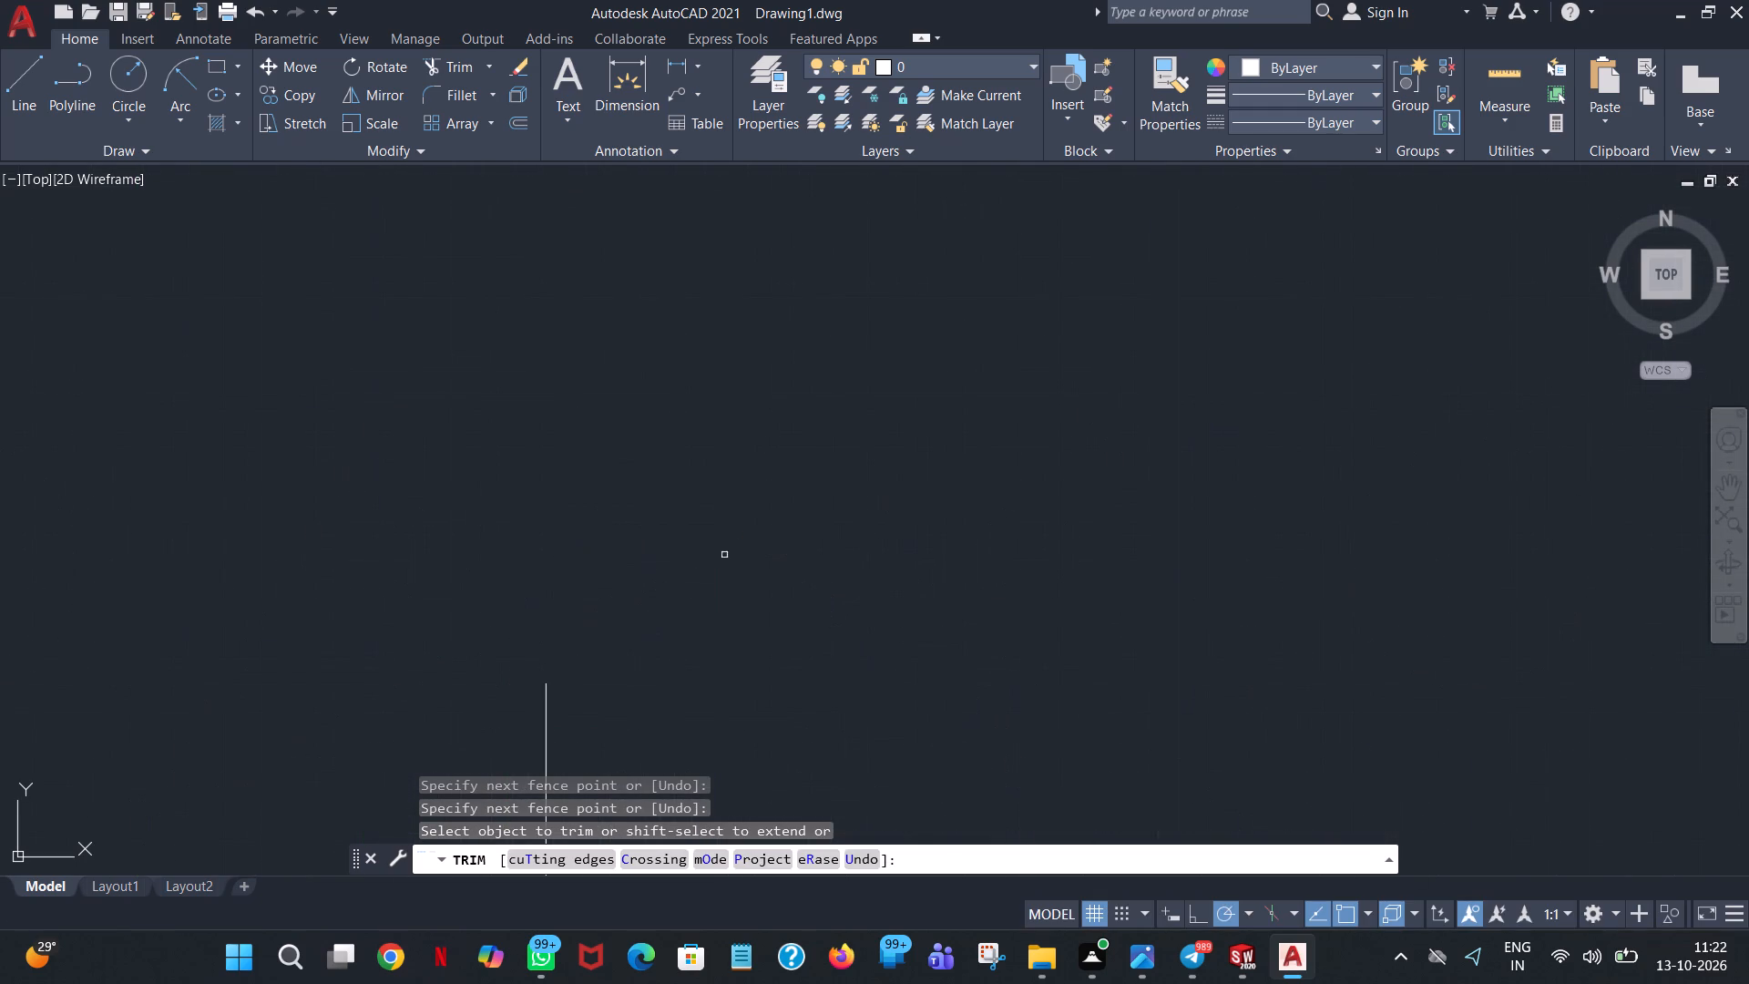
left_click(547, 723)
scroll(588, 682, "up", 8)
scroll(607, 667, "down", 8)
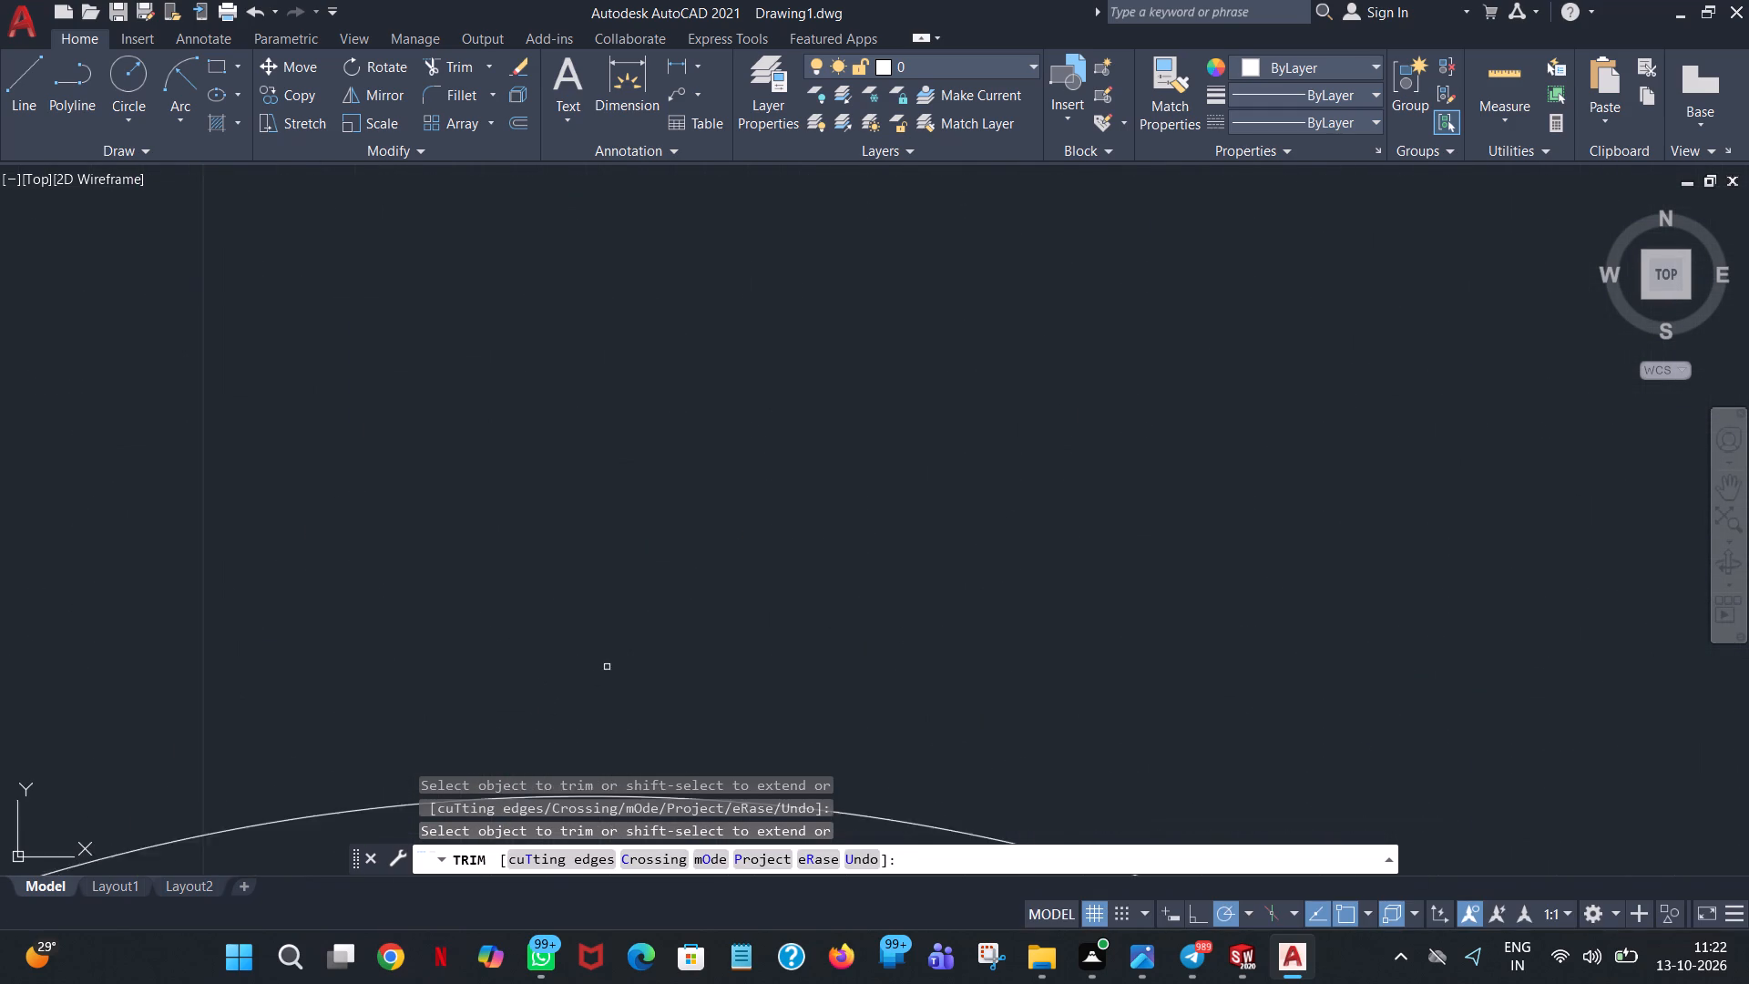
scroll(607, 667, "down", 8)
middle_click_drag(663, 719, 715, 658)
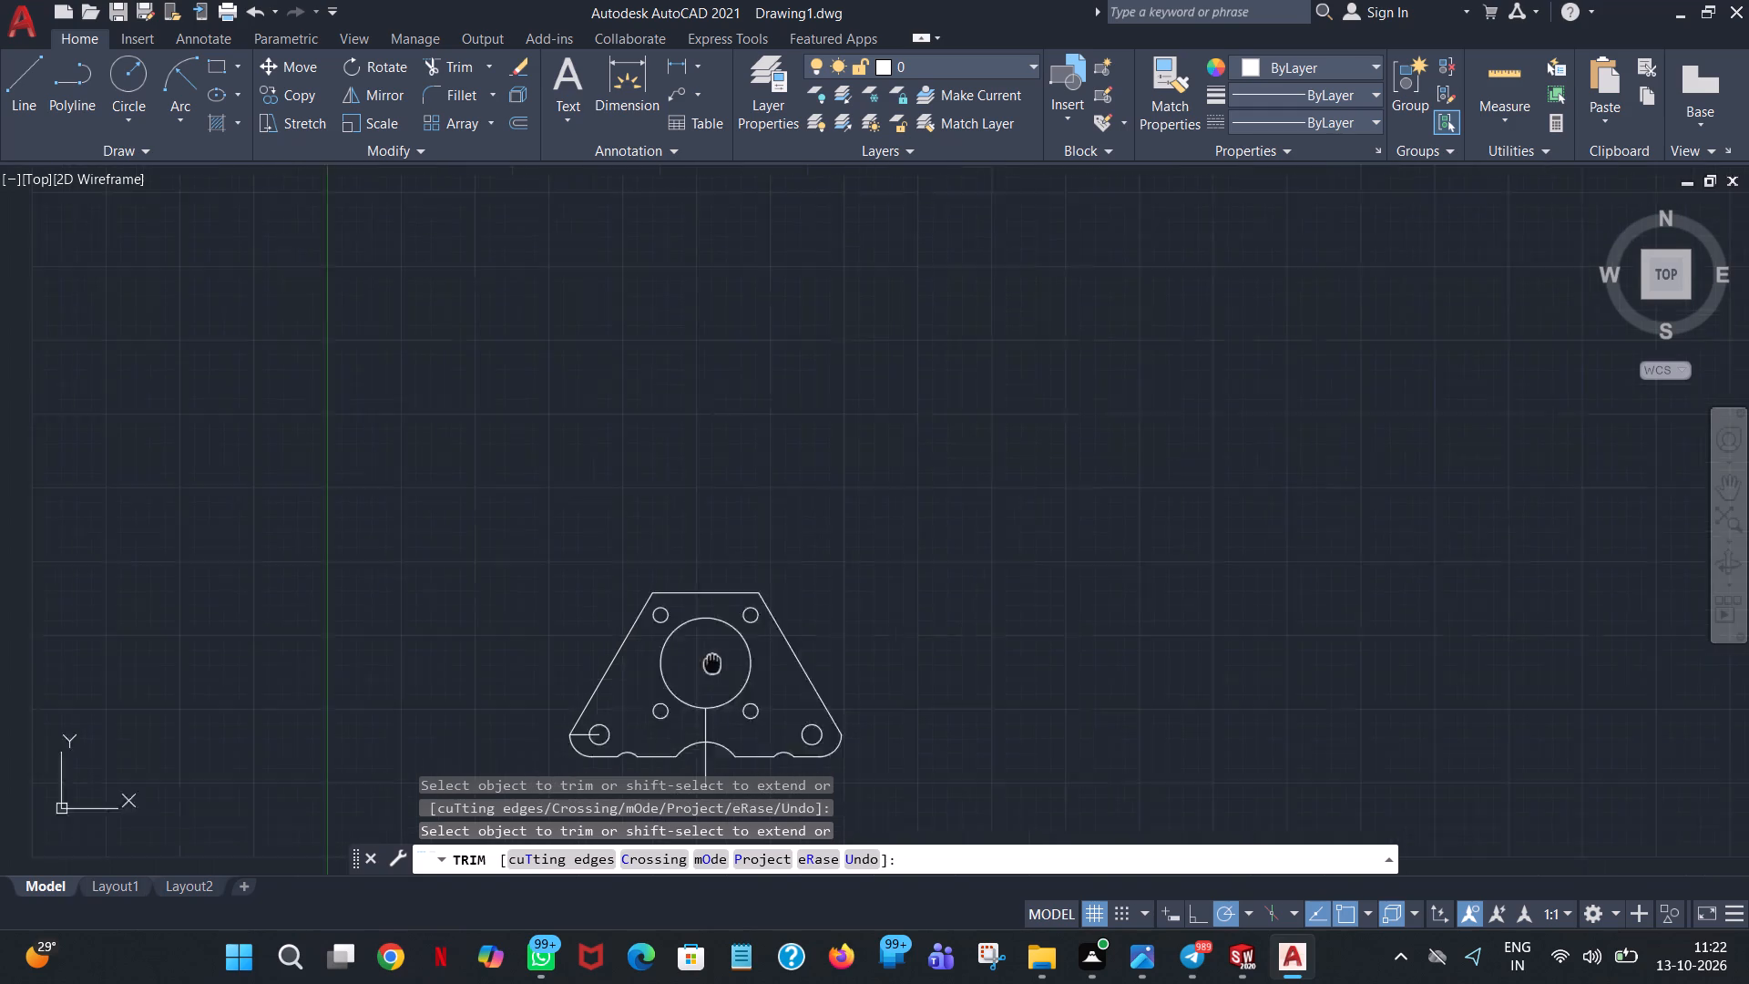
middle_click_drag(715, 658, 782, 497)
Trim away the vertical centre line below the large circle, including the part passing through the middle base notch.
scroll(801, 550, "down", 1)
scroll(805, 554, "up", 2)
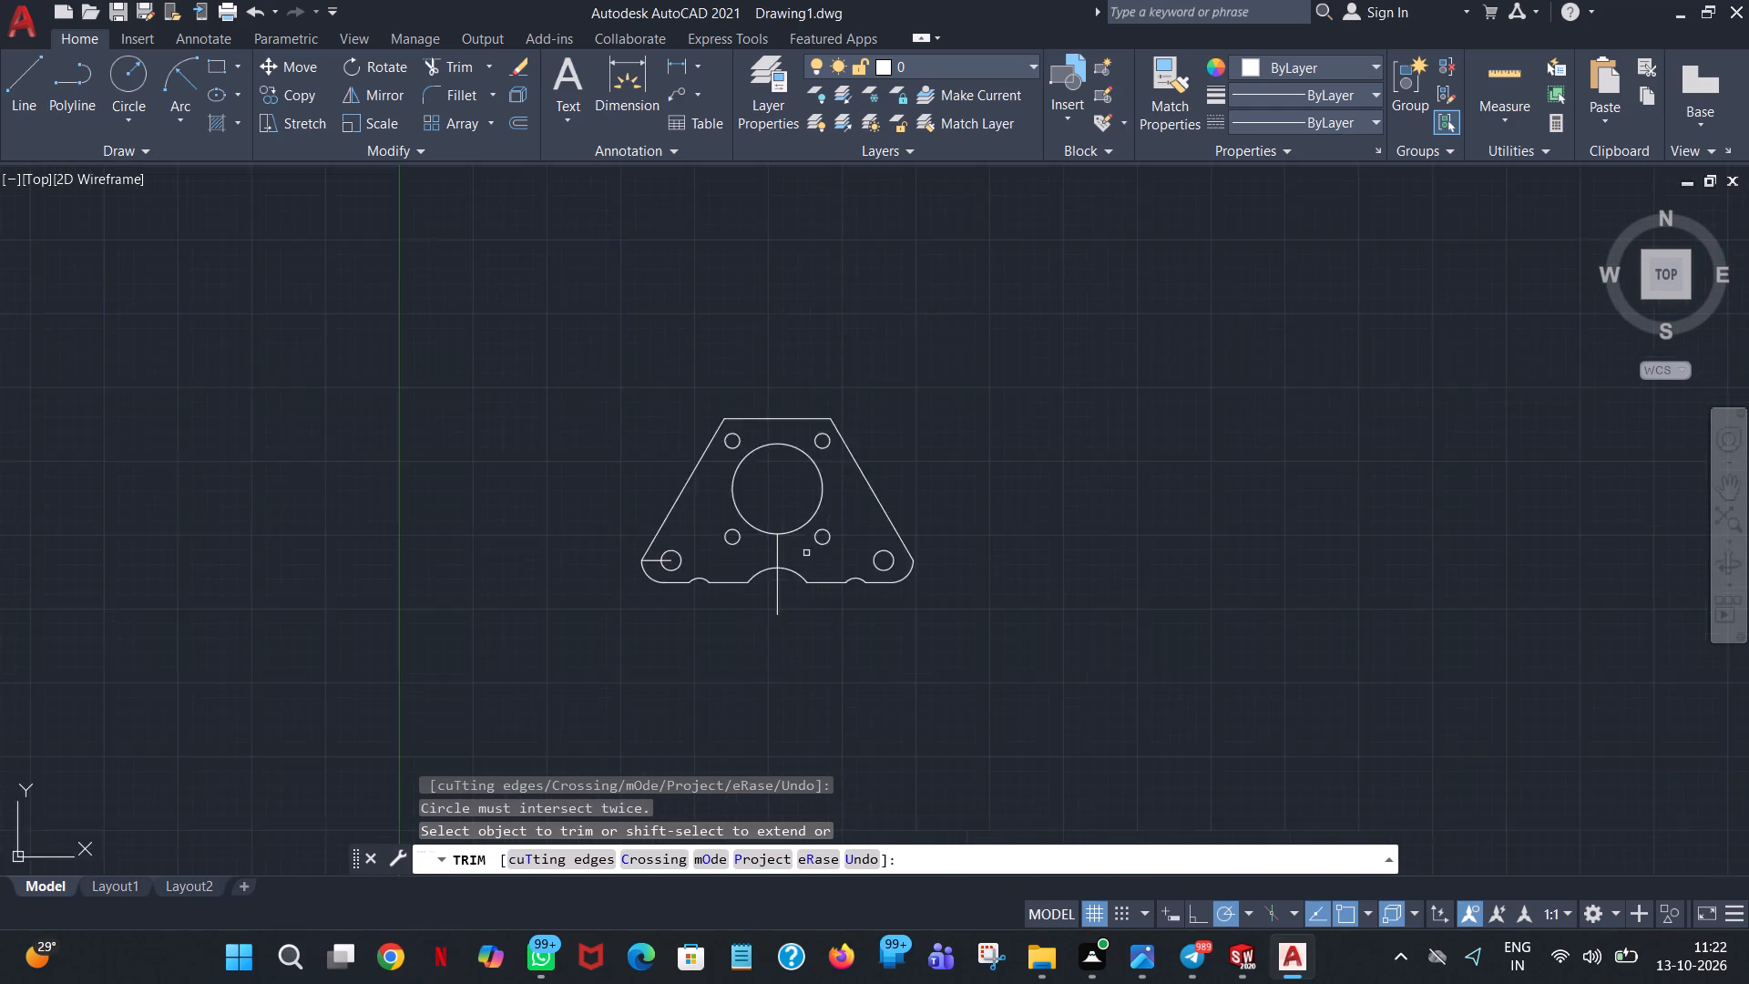
scroll(809, 552, "up", 3)
left_click_drag(596, 528, 580, 541)
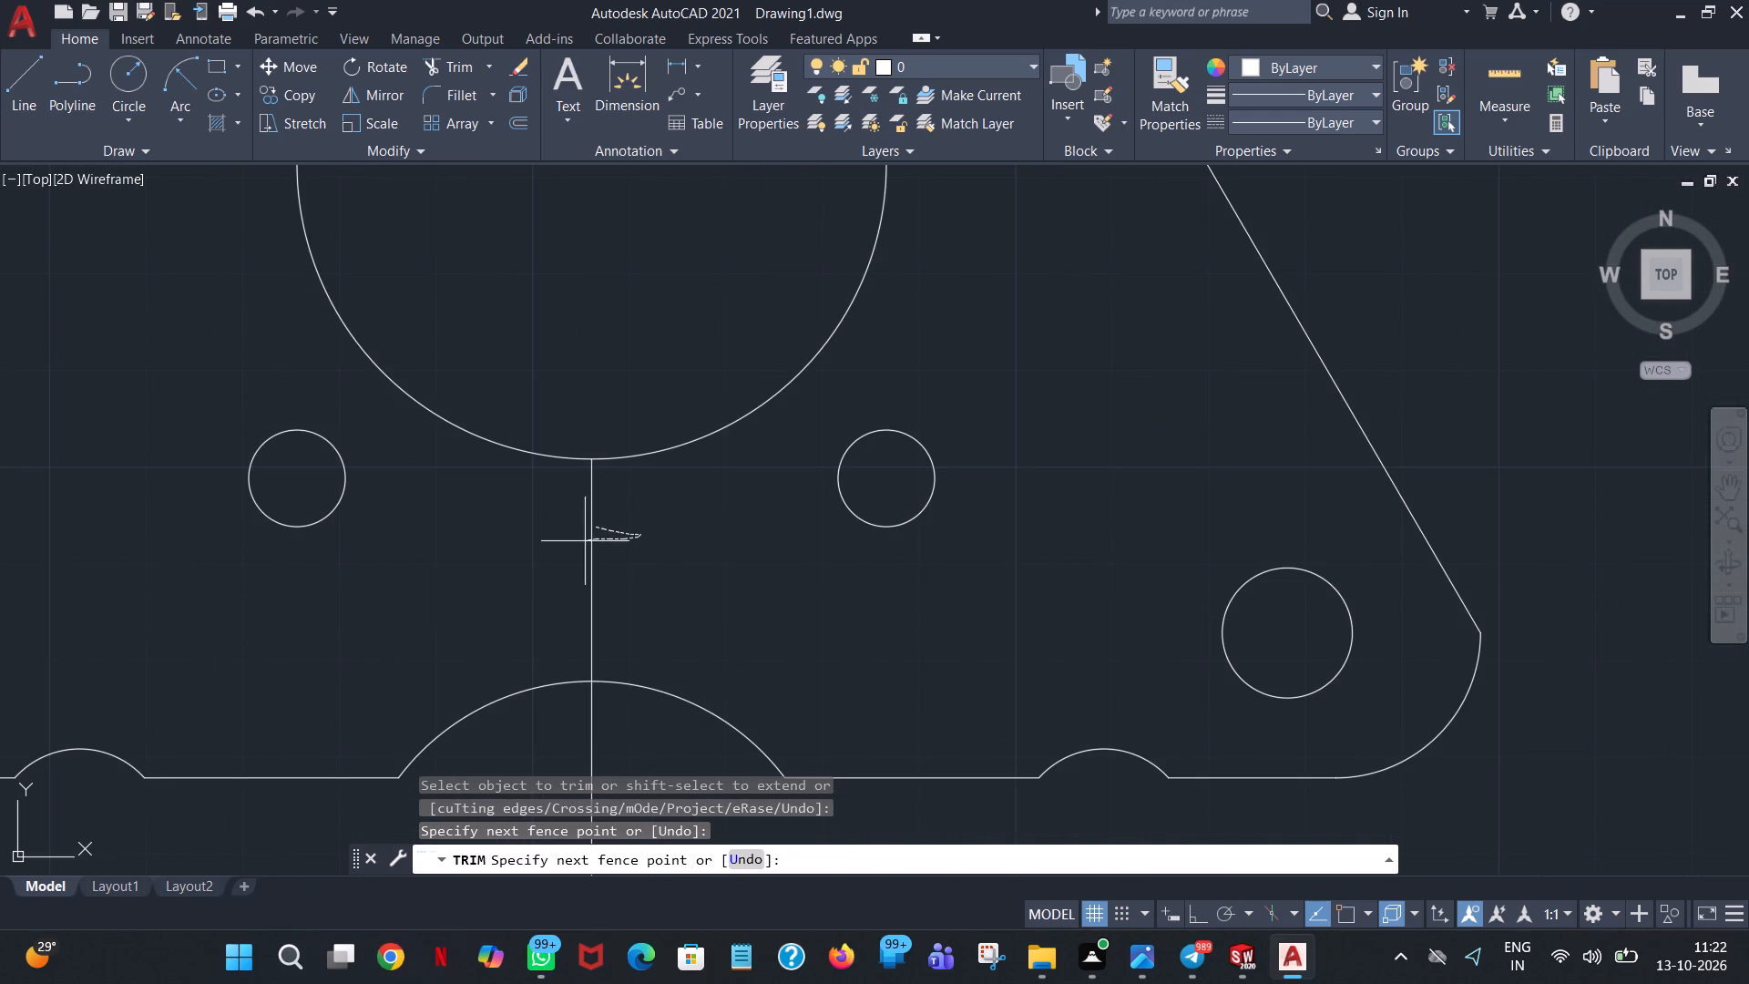
left_click_drag(580, 541, 540, 552)
left_click_drag(578, 725, 610, 747)
left_click_drag(610, 747, 612, 747)
scroll(612, 734, "up", 3)
scroll(616, 731, "down", 5)
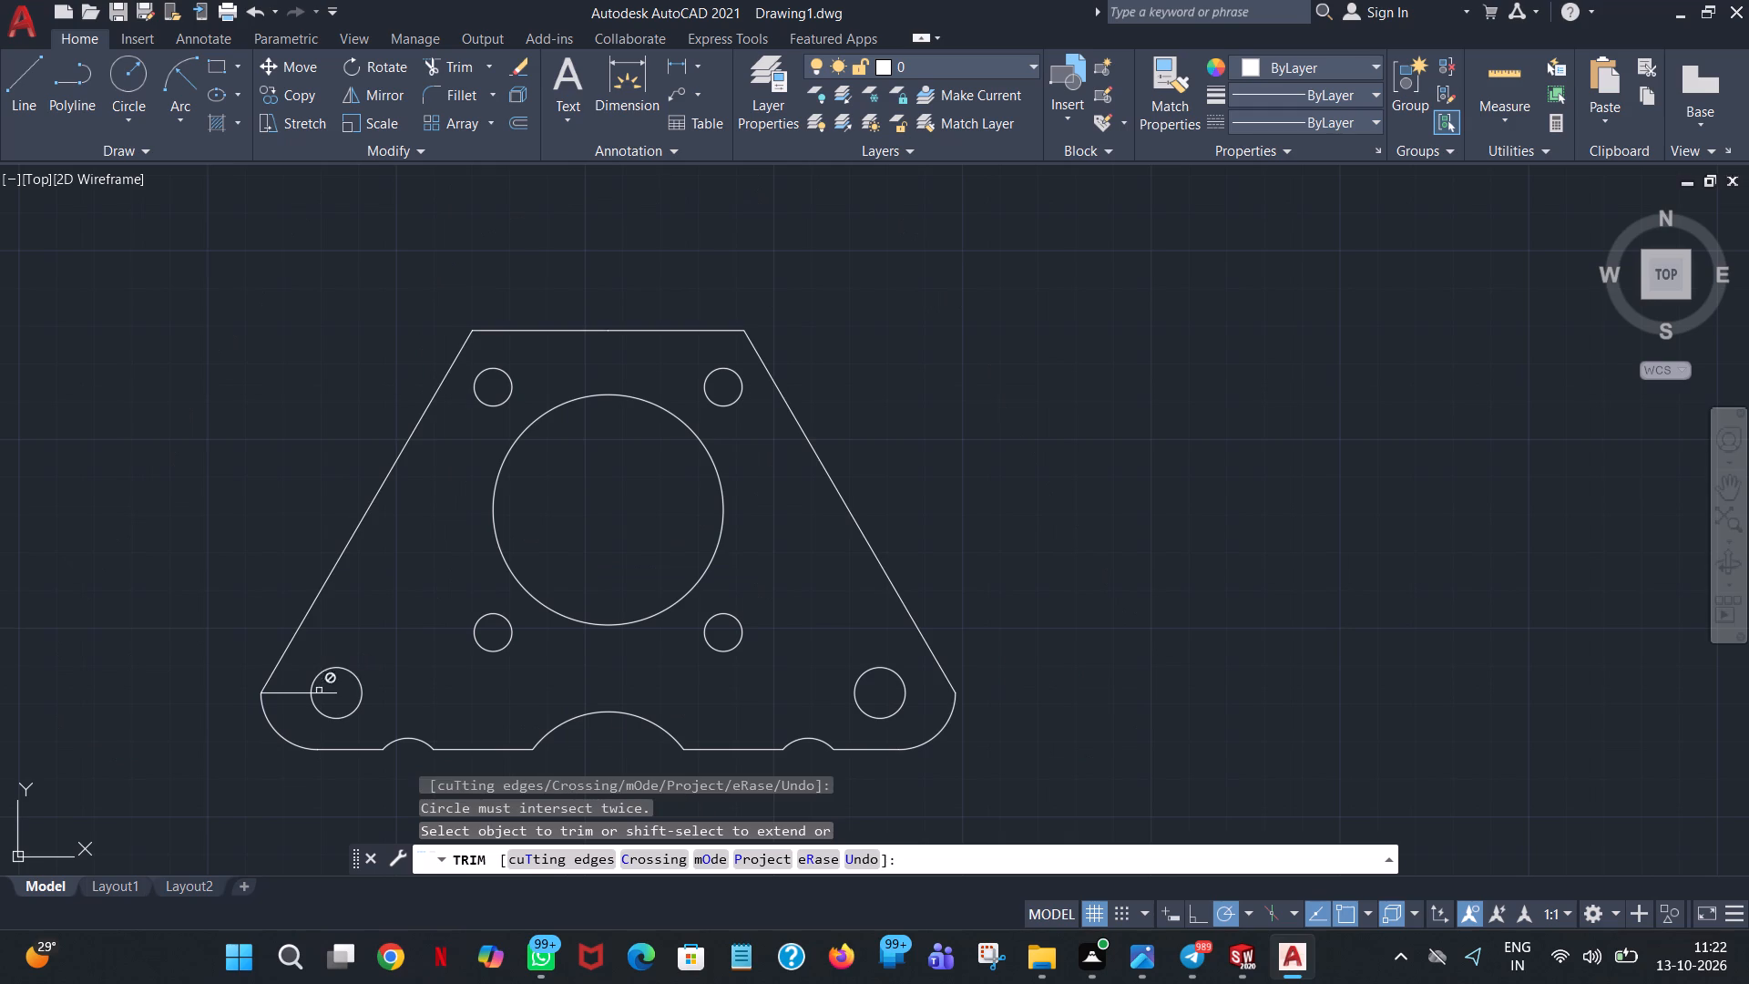
Trim away the short horizontal construction line inside and beside the lower left hole.
left_click(341, 695)
left_click(329, 697)
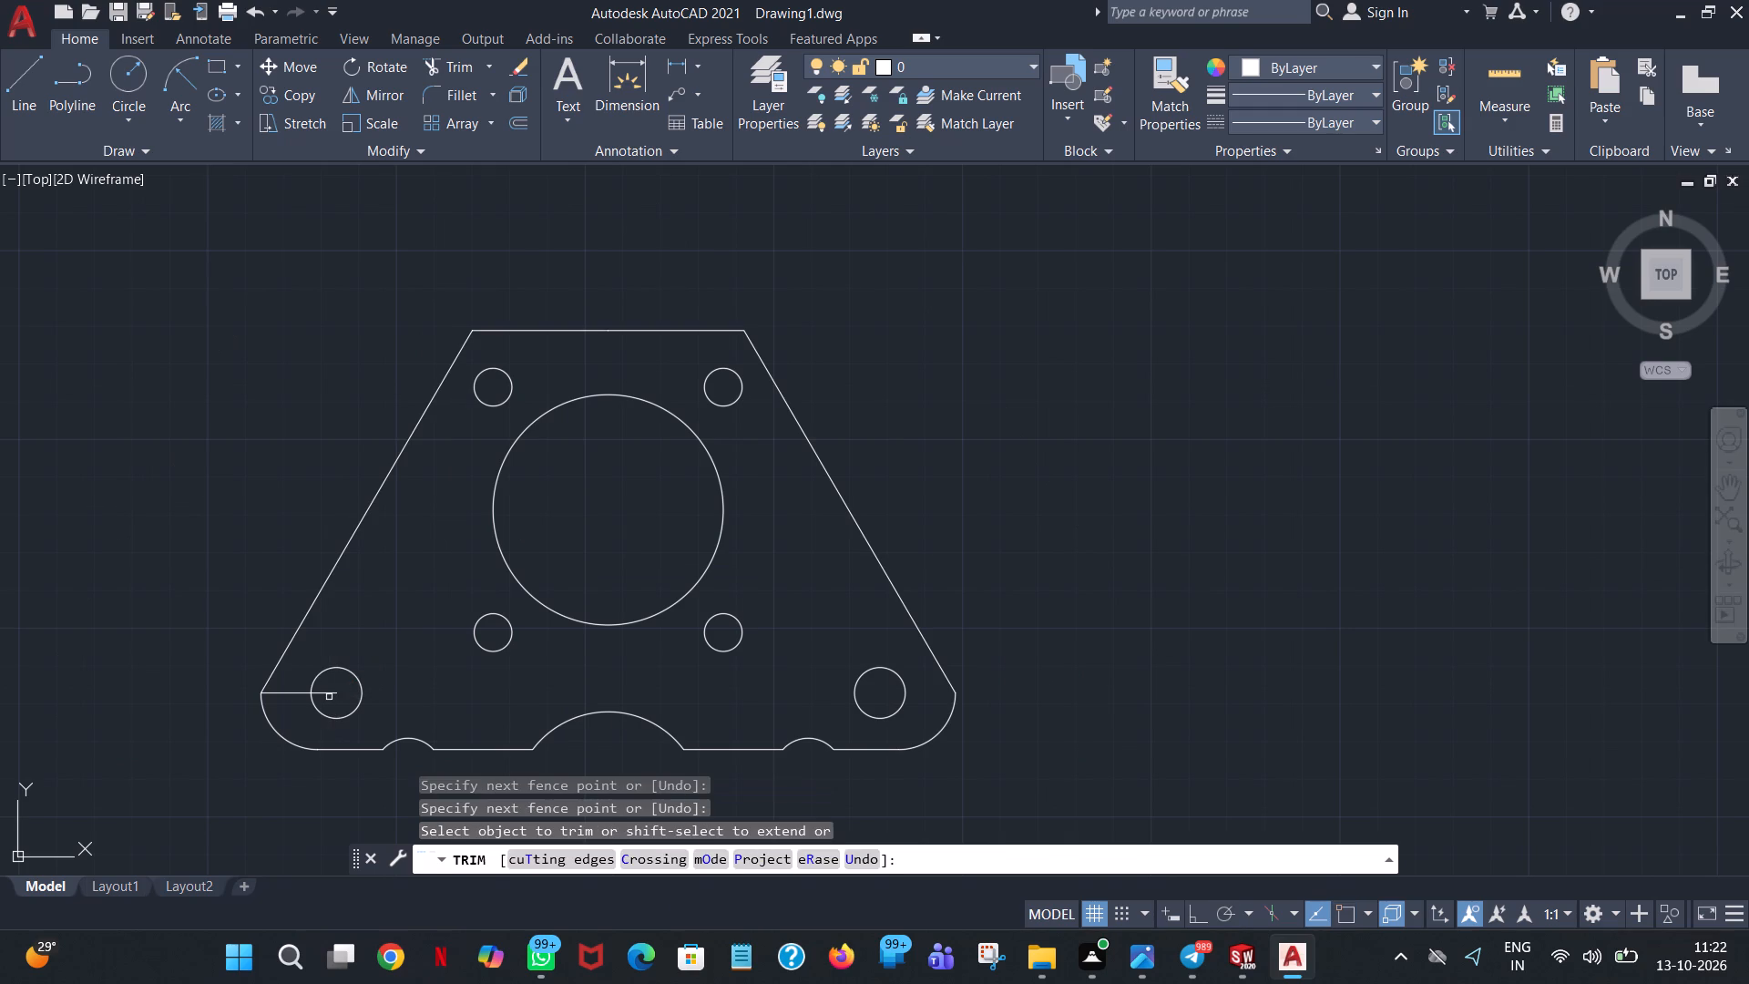
left_click(333, 689)
left_click_drag(333, 693, 333, 702)
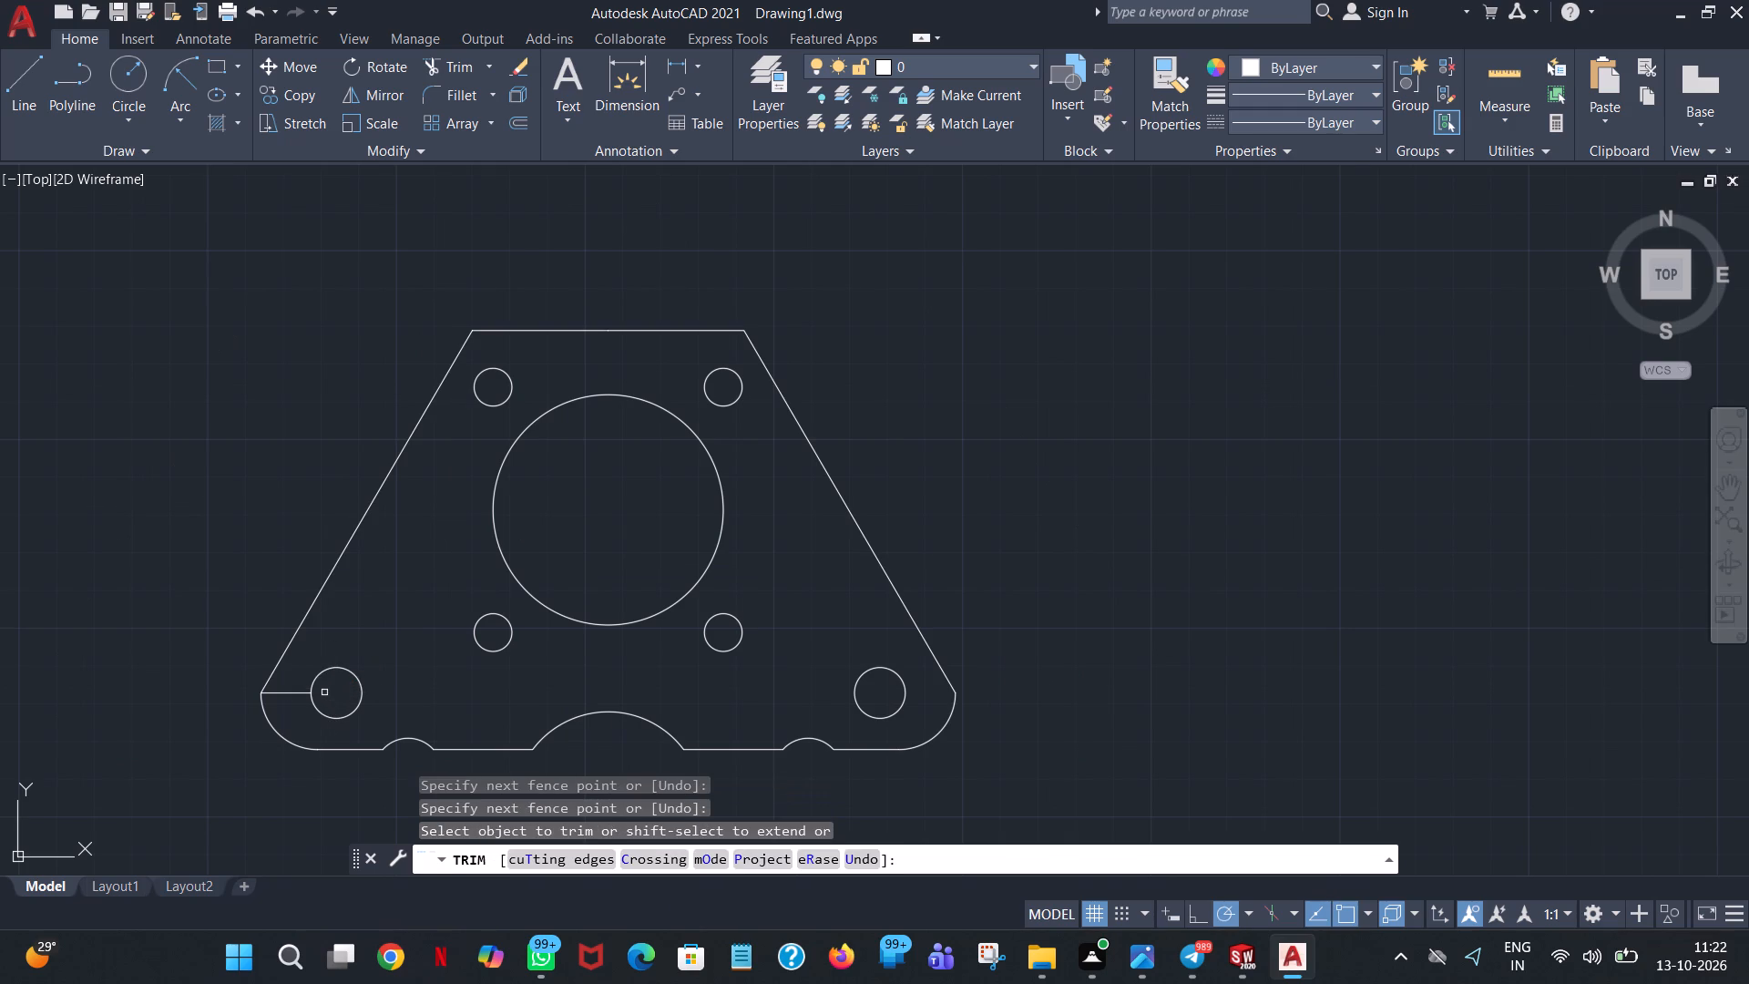
left_click_drag(294, 706, 303, 677)
Add an aligned length dimension to the plate's right sloped side, placed outside the outline.
left_click(623, 71)
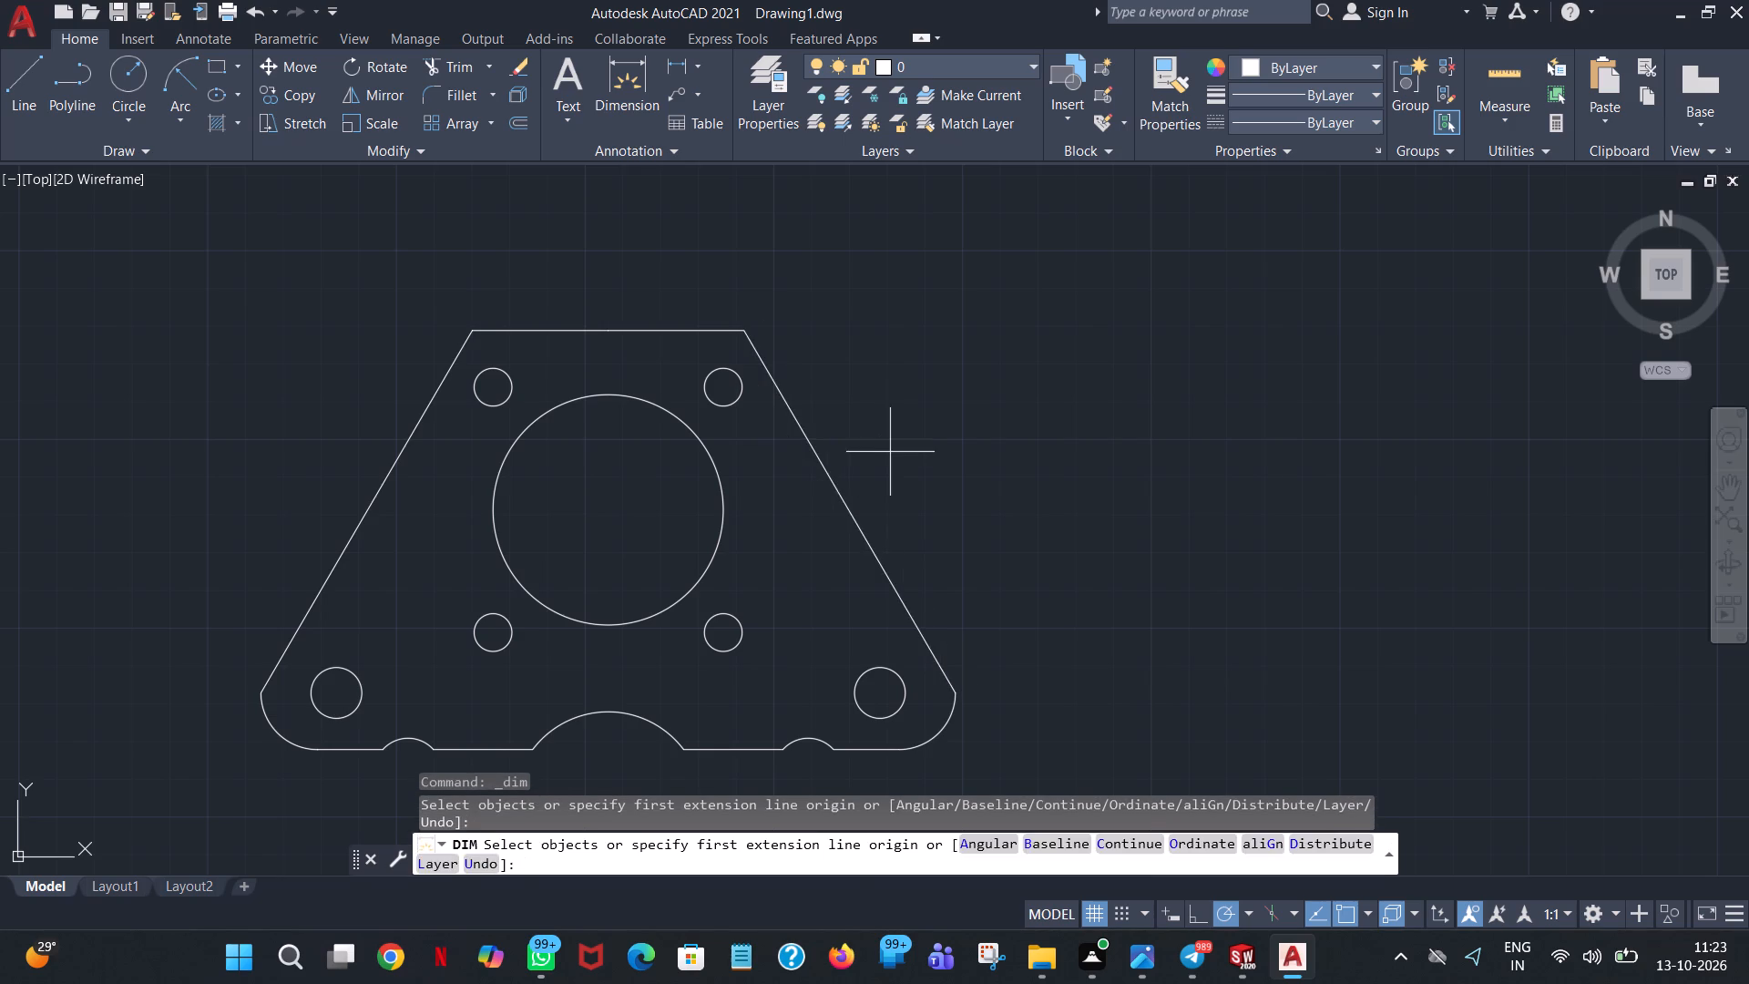
left_click(841, 495)
left_click(885, 465)
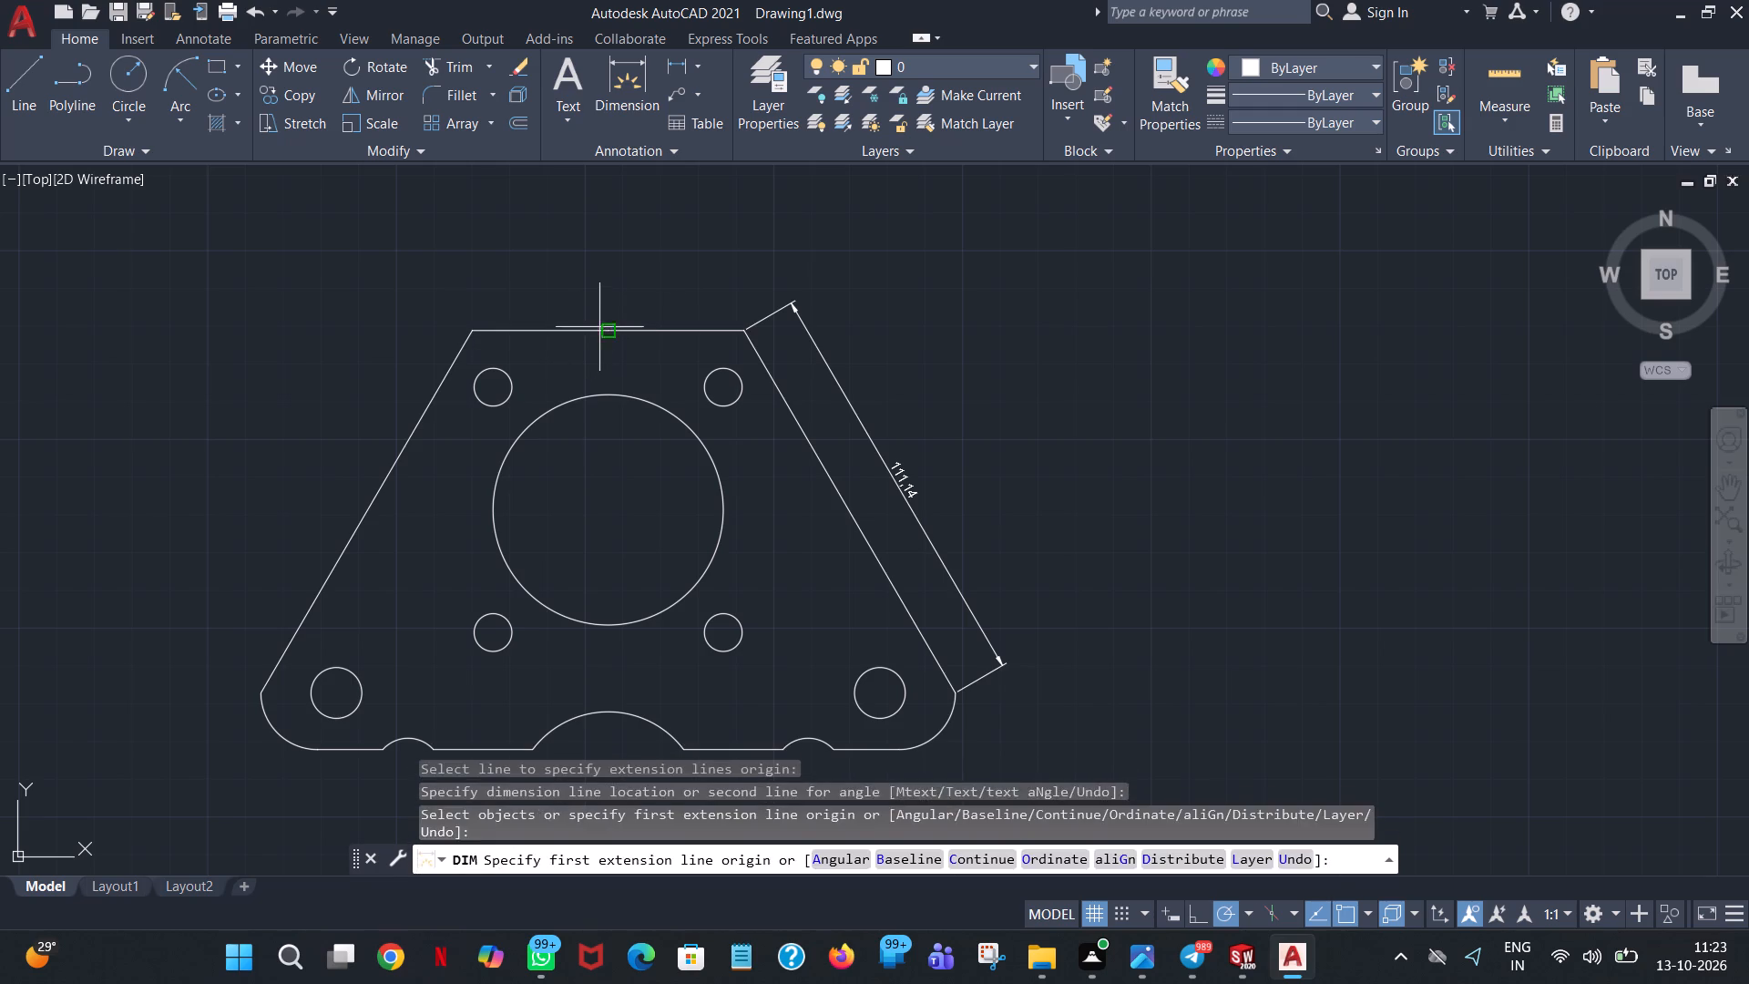
Dimension the full length of the top edge between its two corners, placed above the plate.
left_click(691, 333)
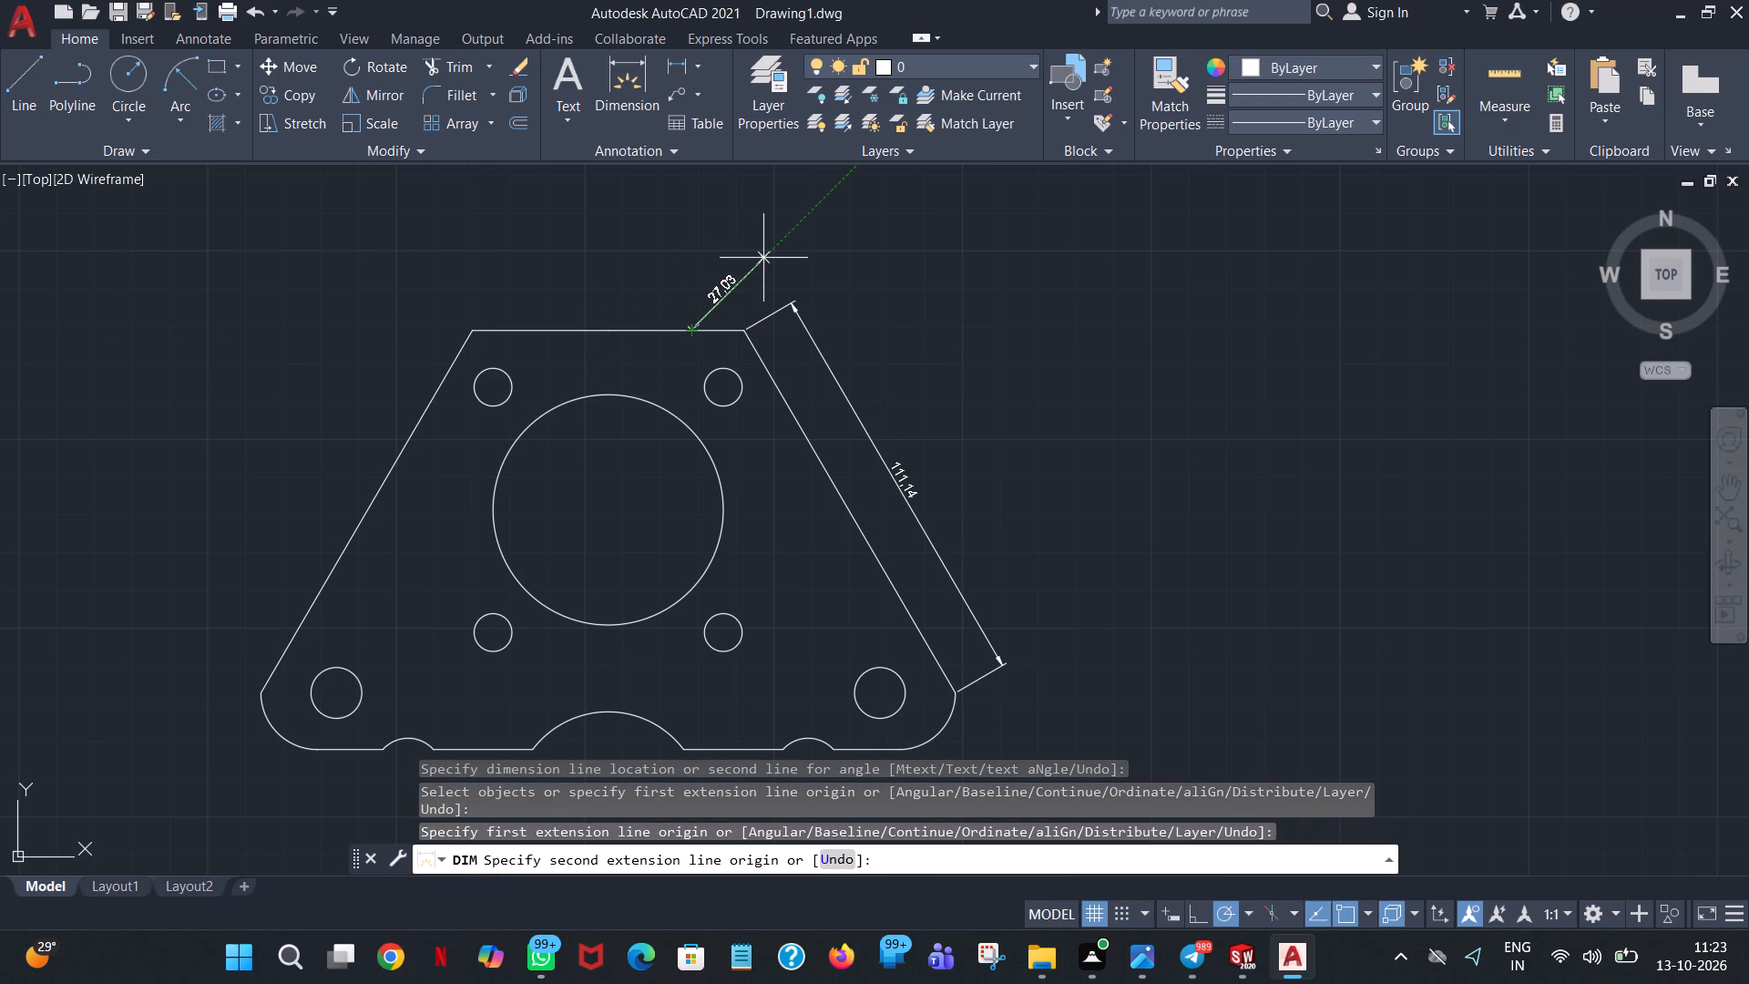
key("Escape")
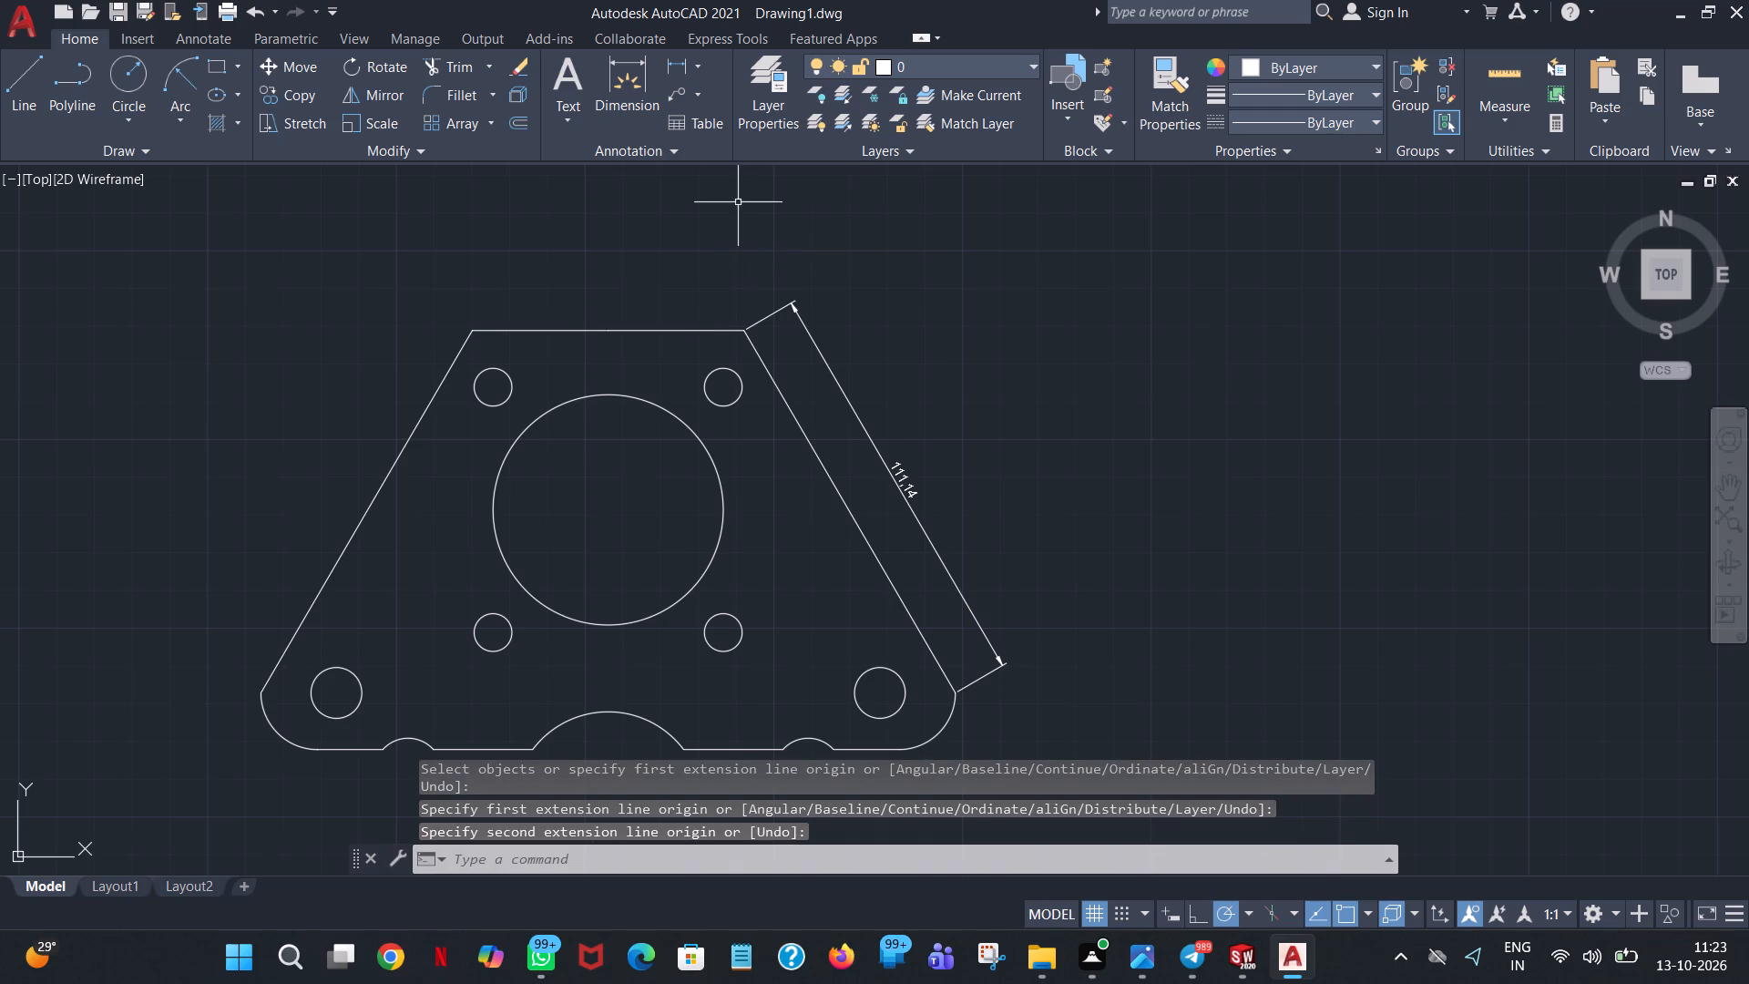
left_click(640, 93)
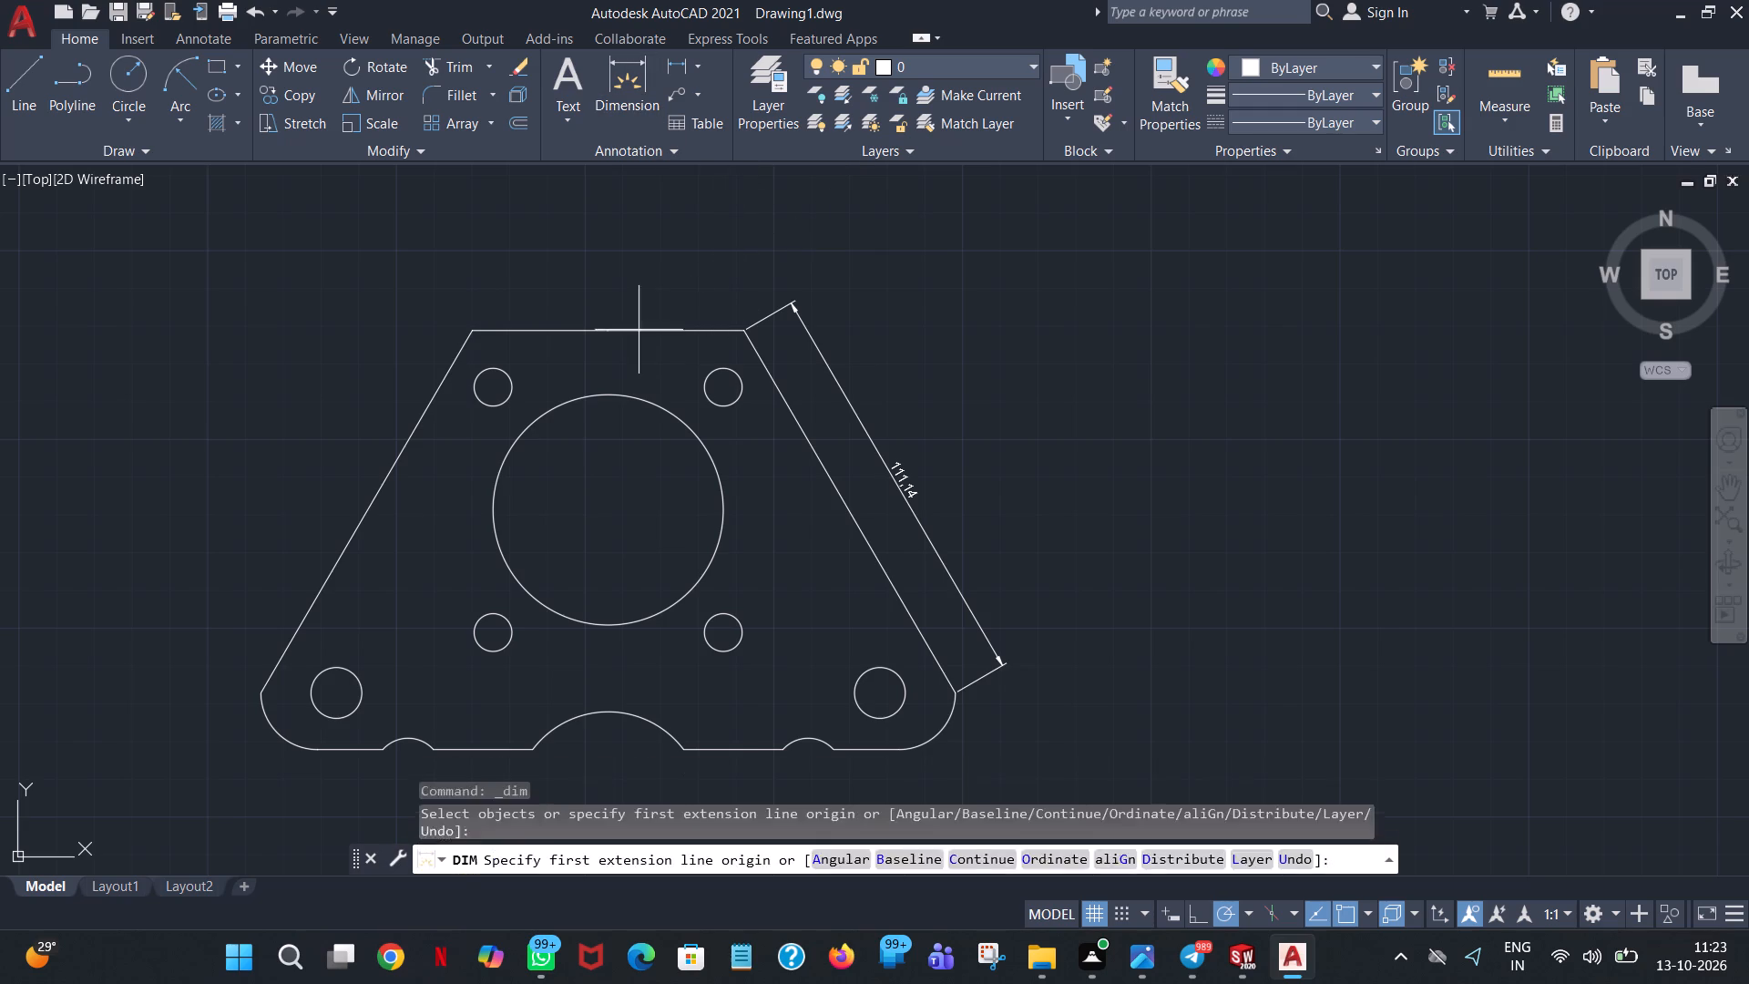
left_click(470, 330)
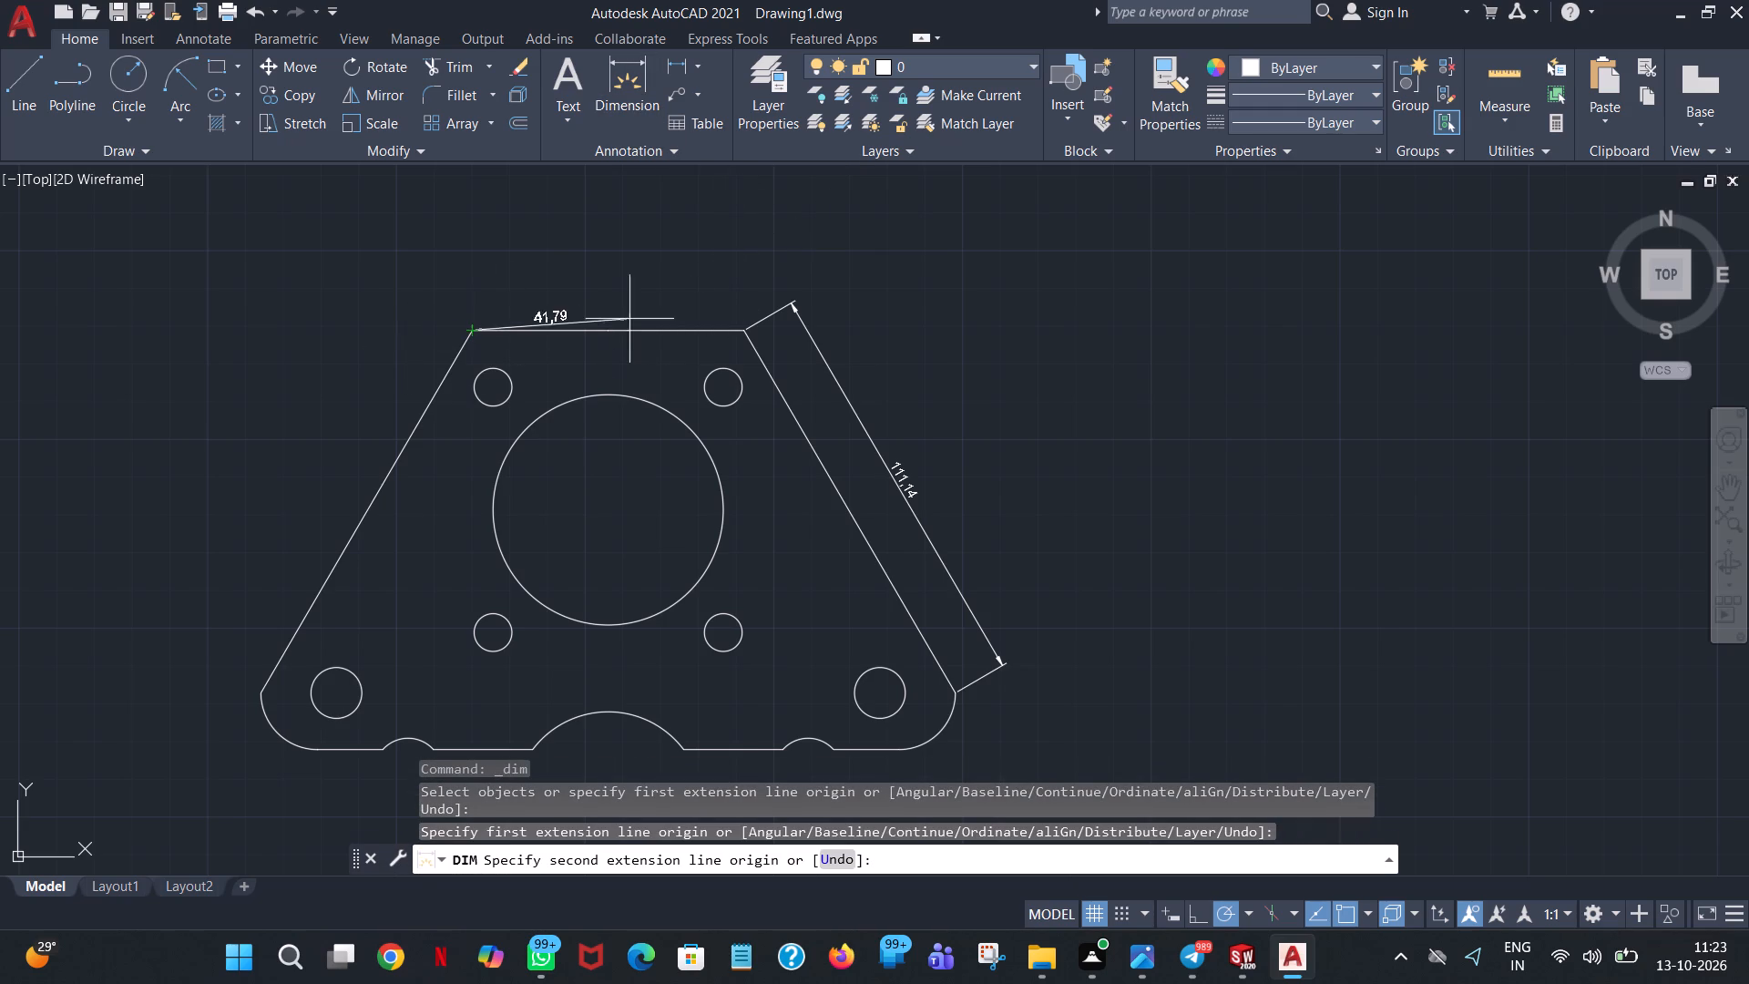
left_click(747, 329)
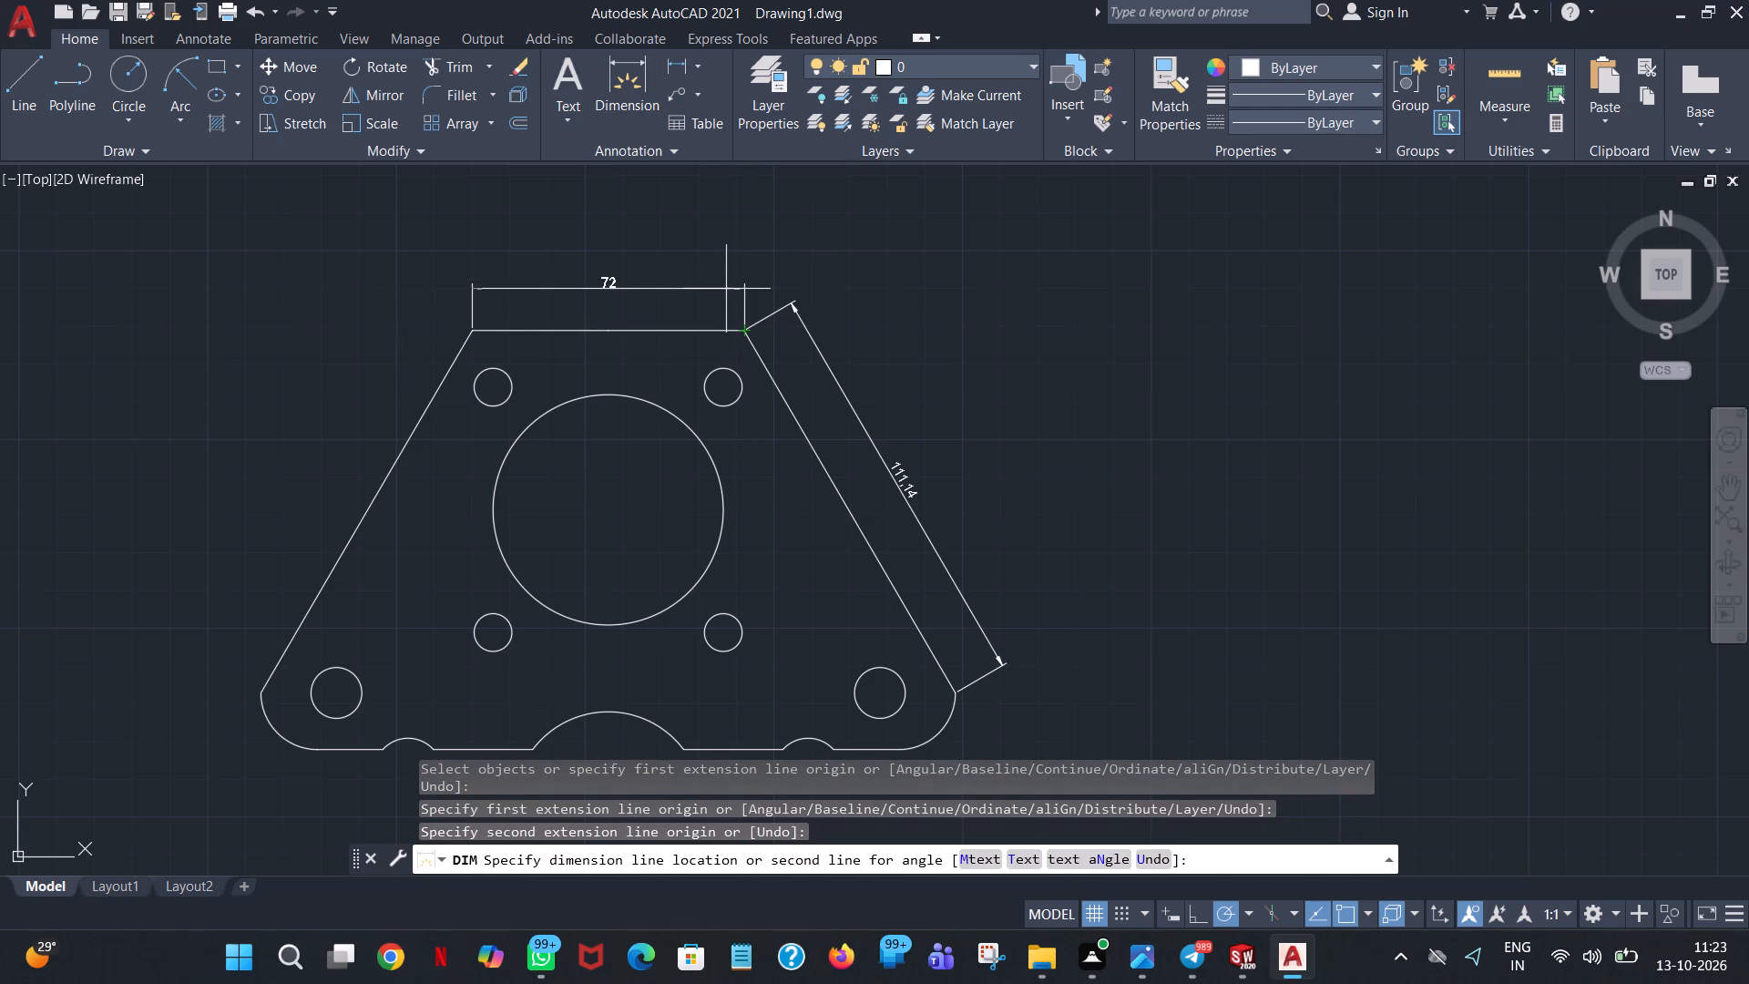
left_click(726, 288)
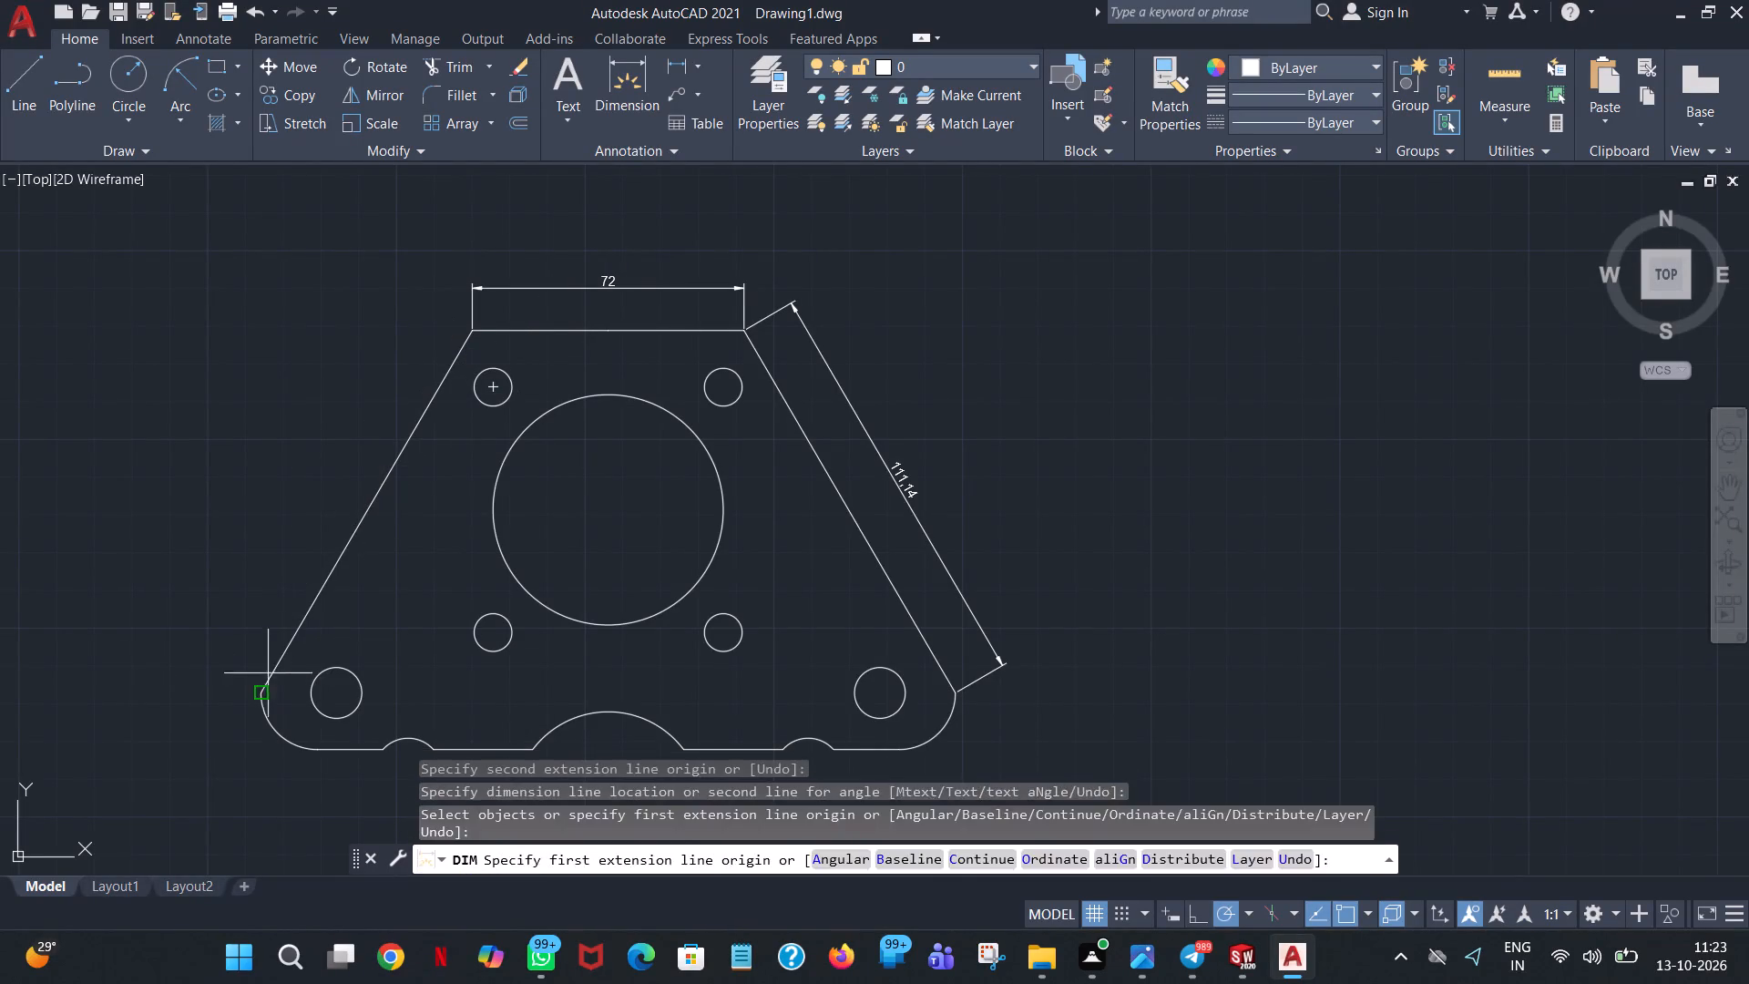
Add an aligned length dimension to the plate's left sloped side, placed outside the outline.
left_click(390, 465)
left_click(366, 453)
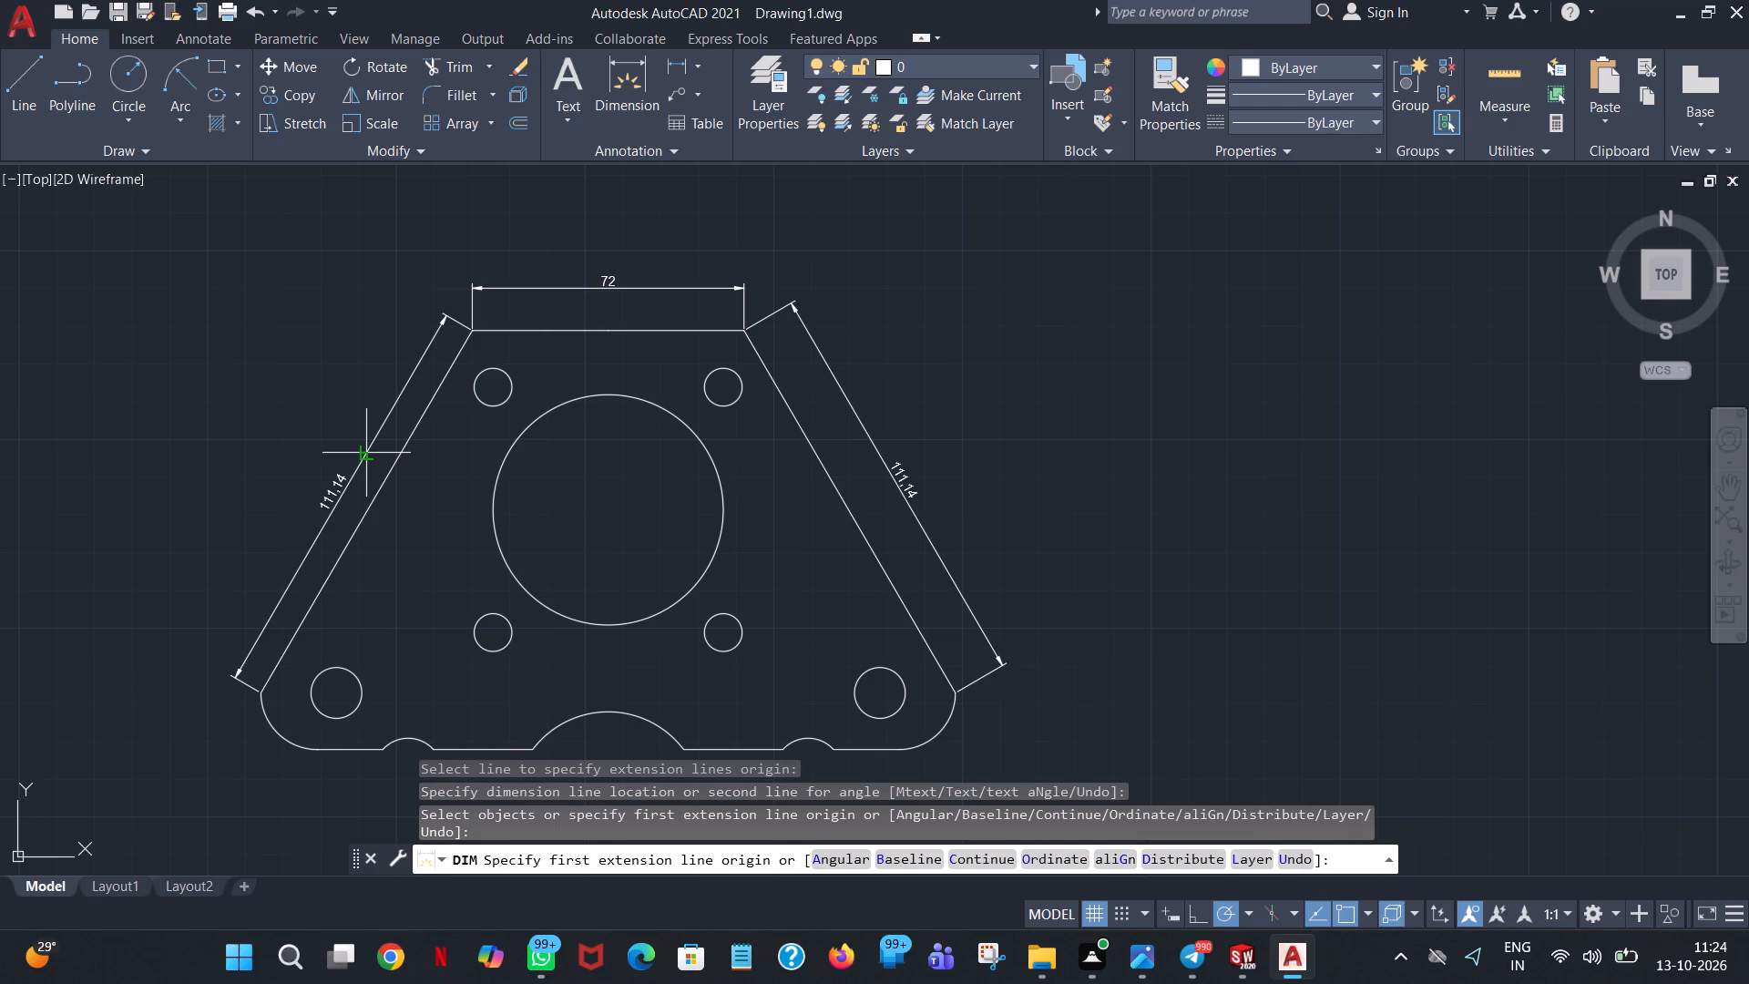
Add a radius dimension to the small left notch arc in the base, placed below and to the left of it.
left_click(415, 735)
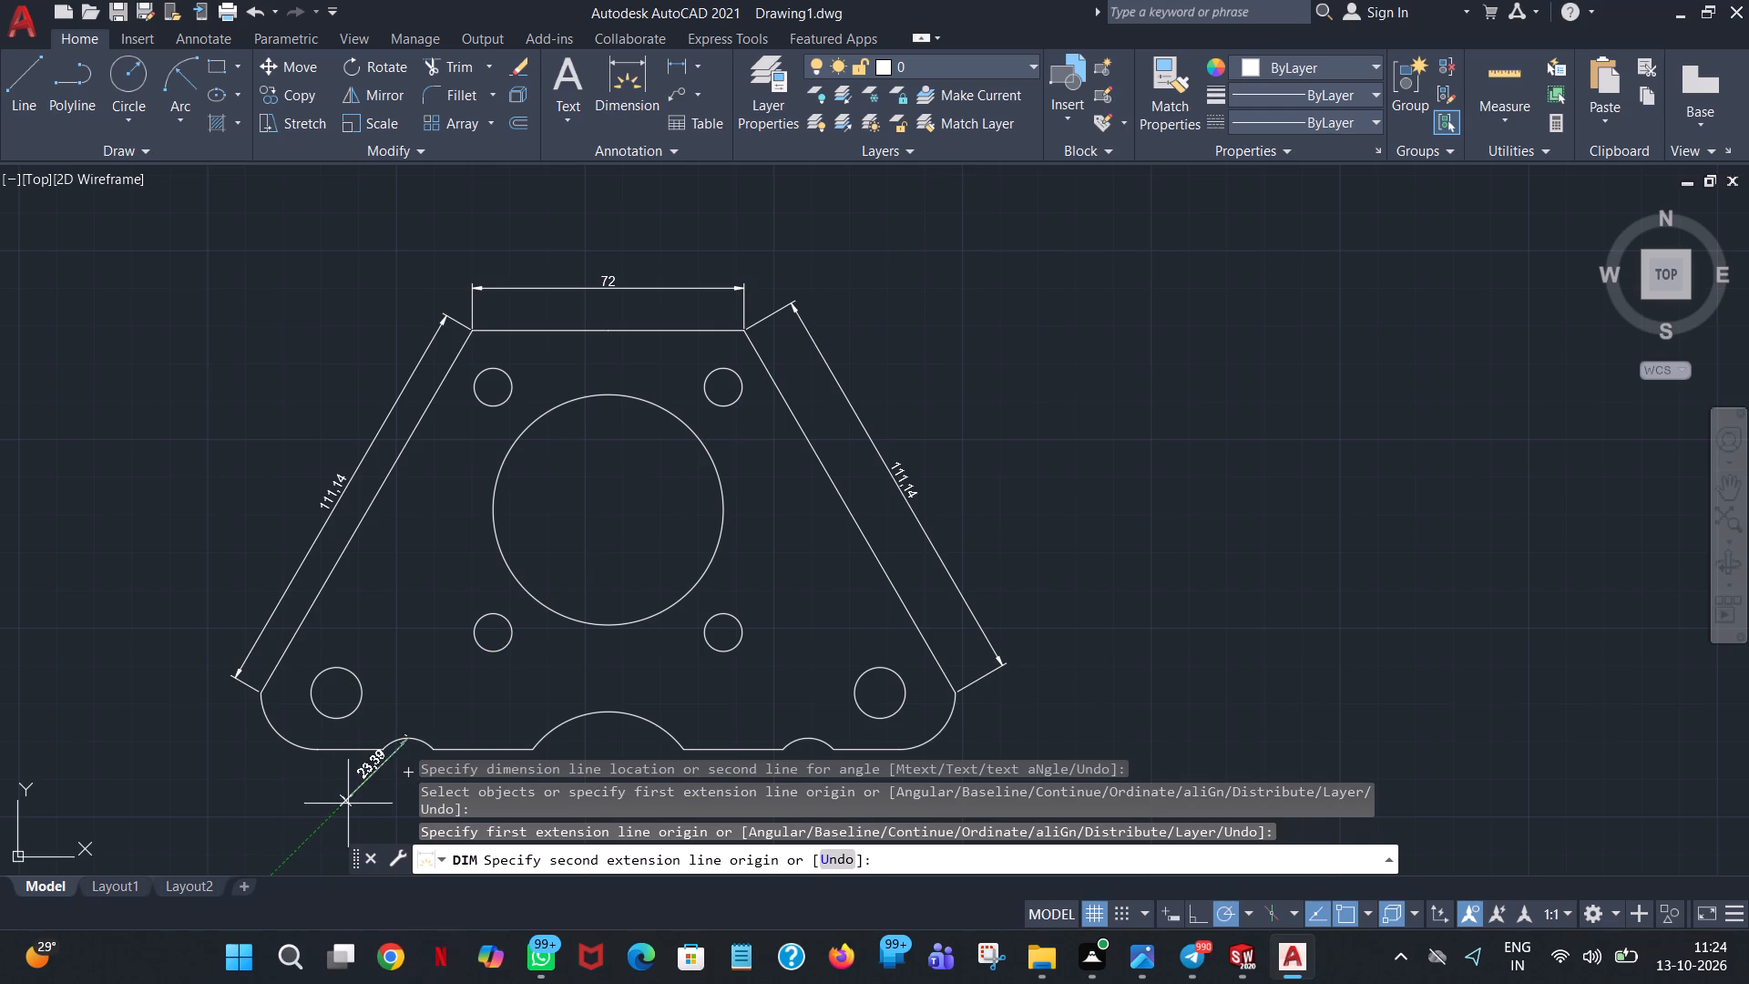
key("Escape")
scroll(619, 650, "down", 2)
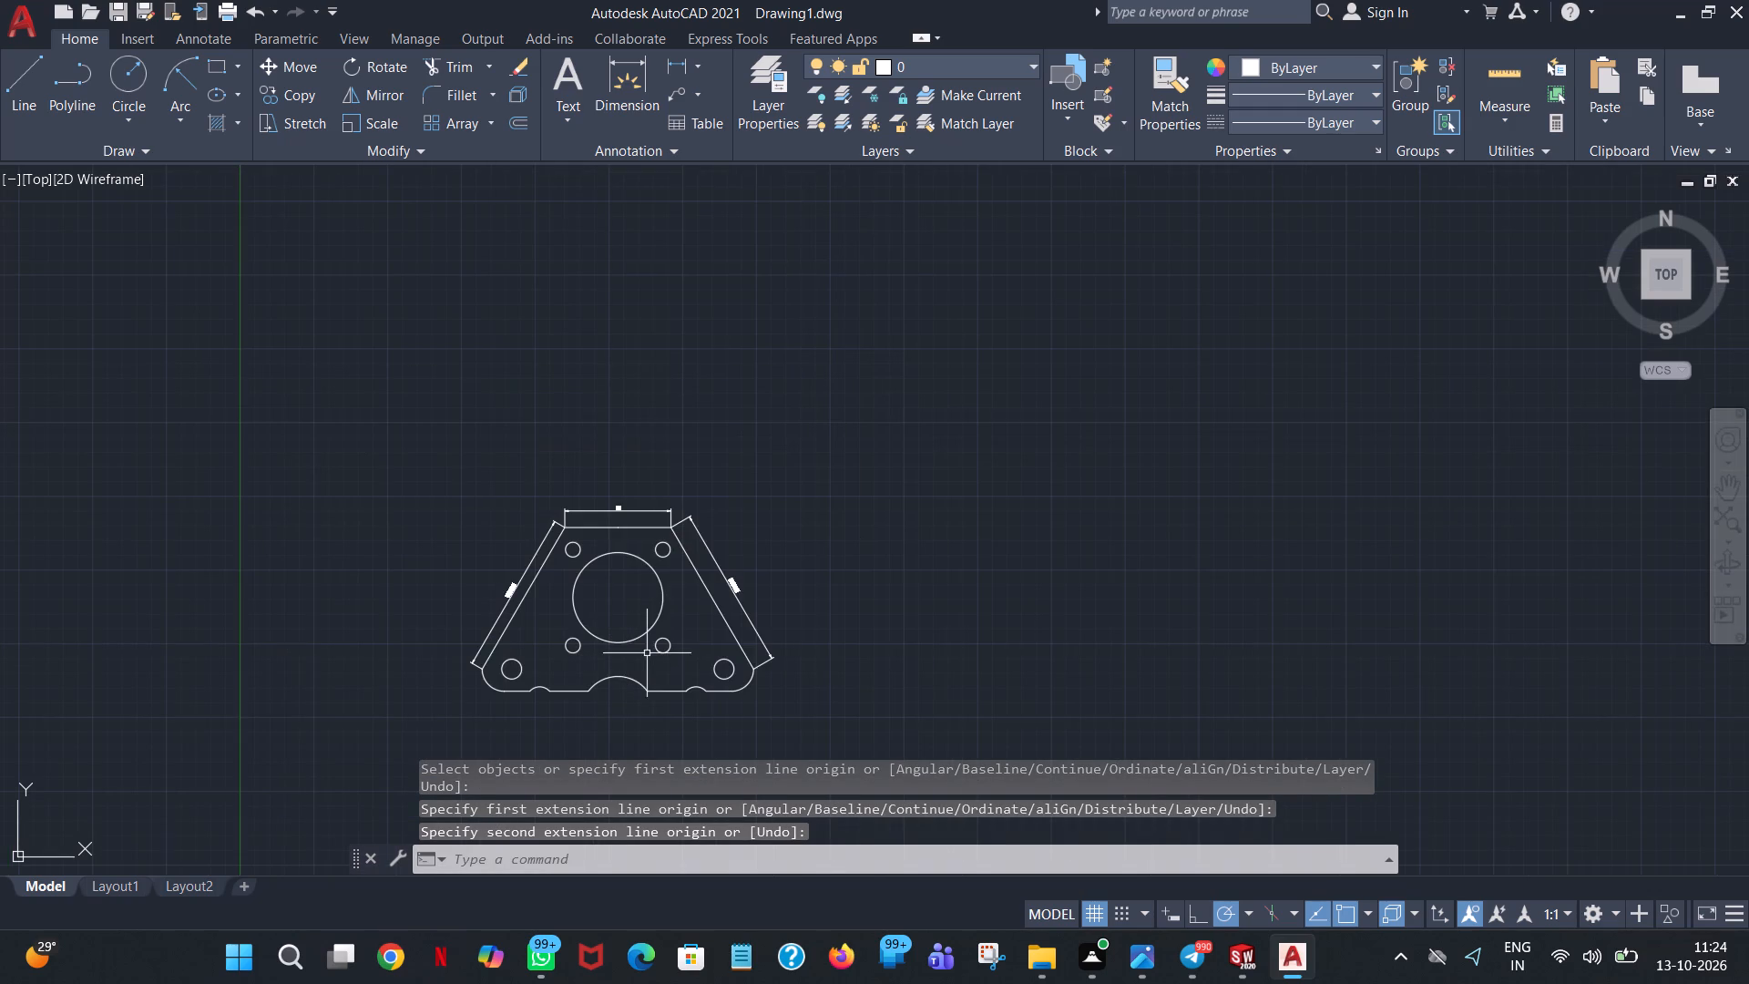
scroll(648, 652, "up", 2)
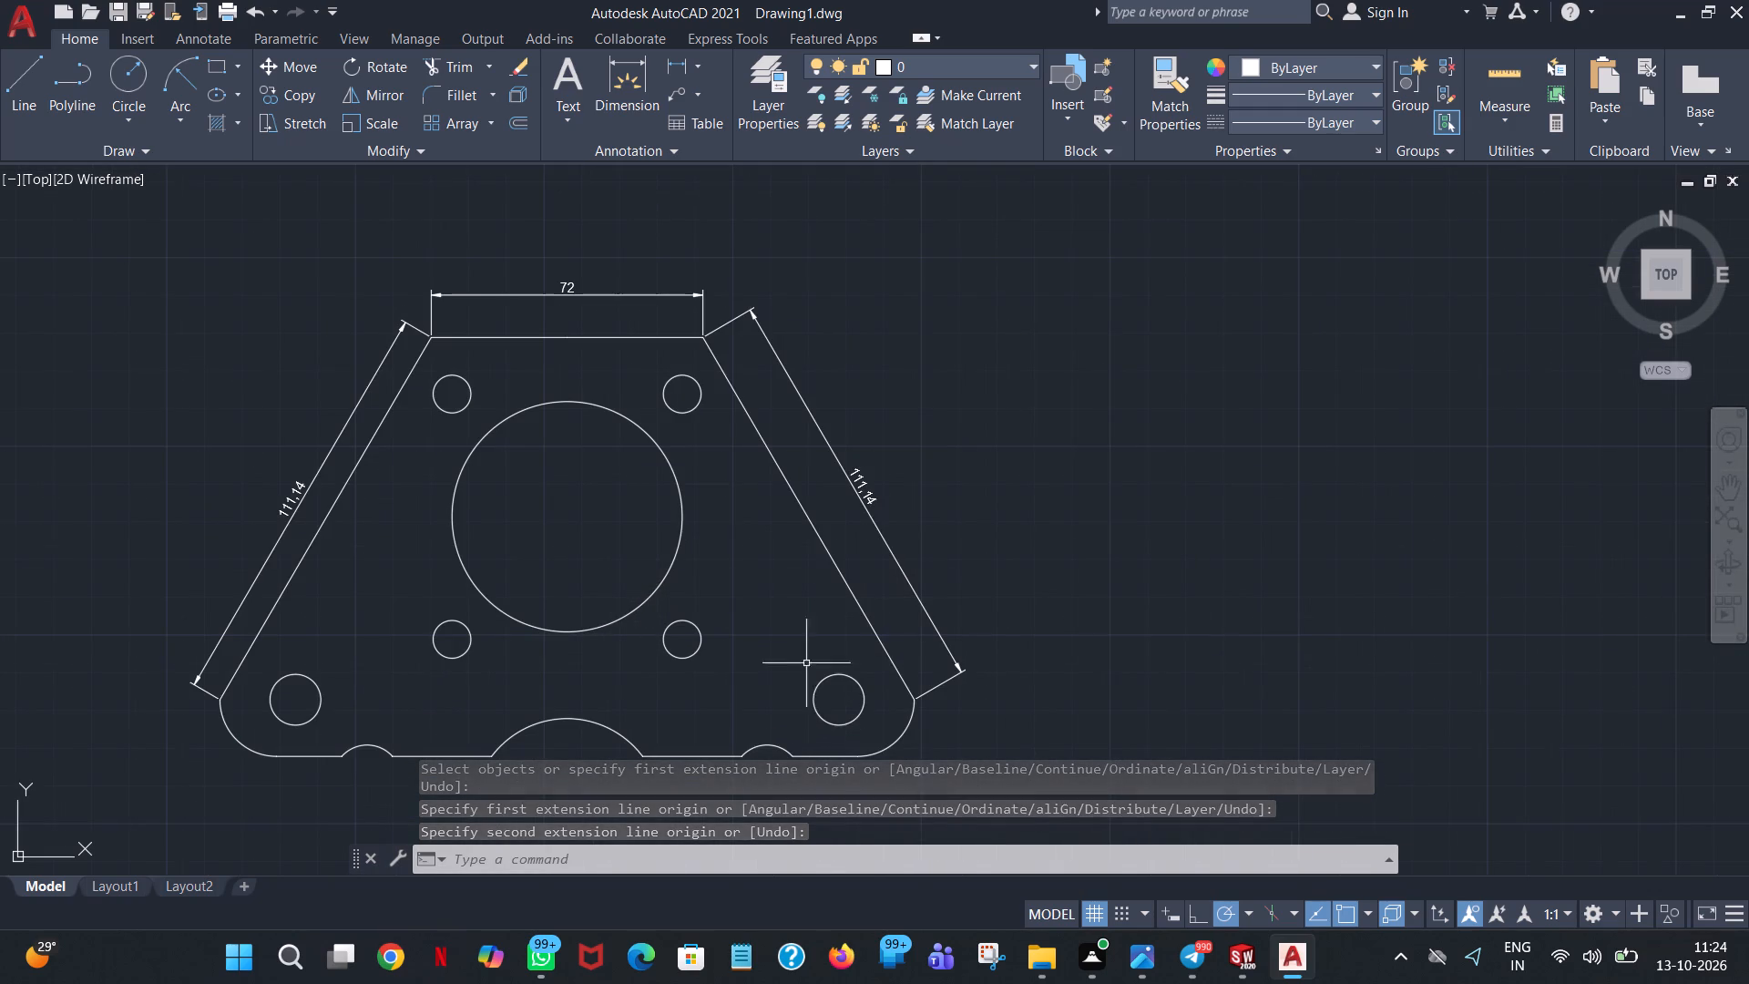
middle_click_drag(798, 644, 833, 571)
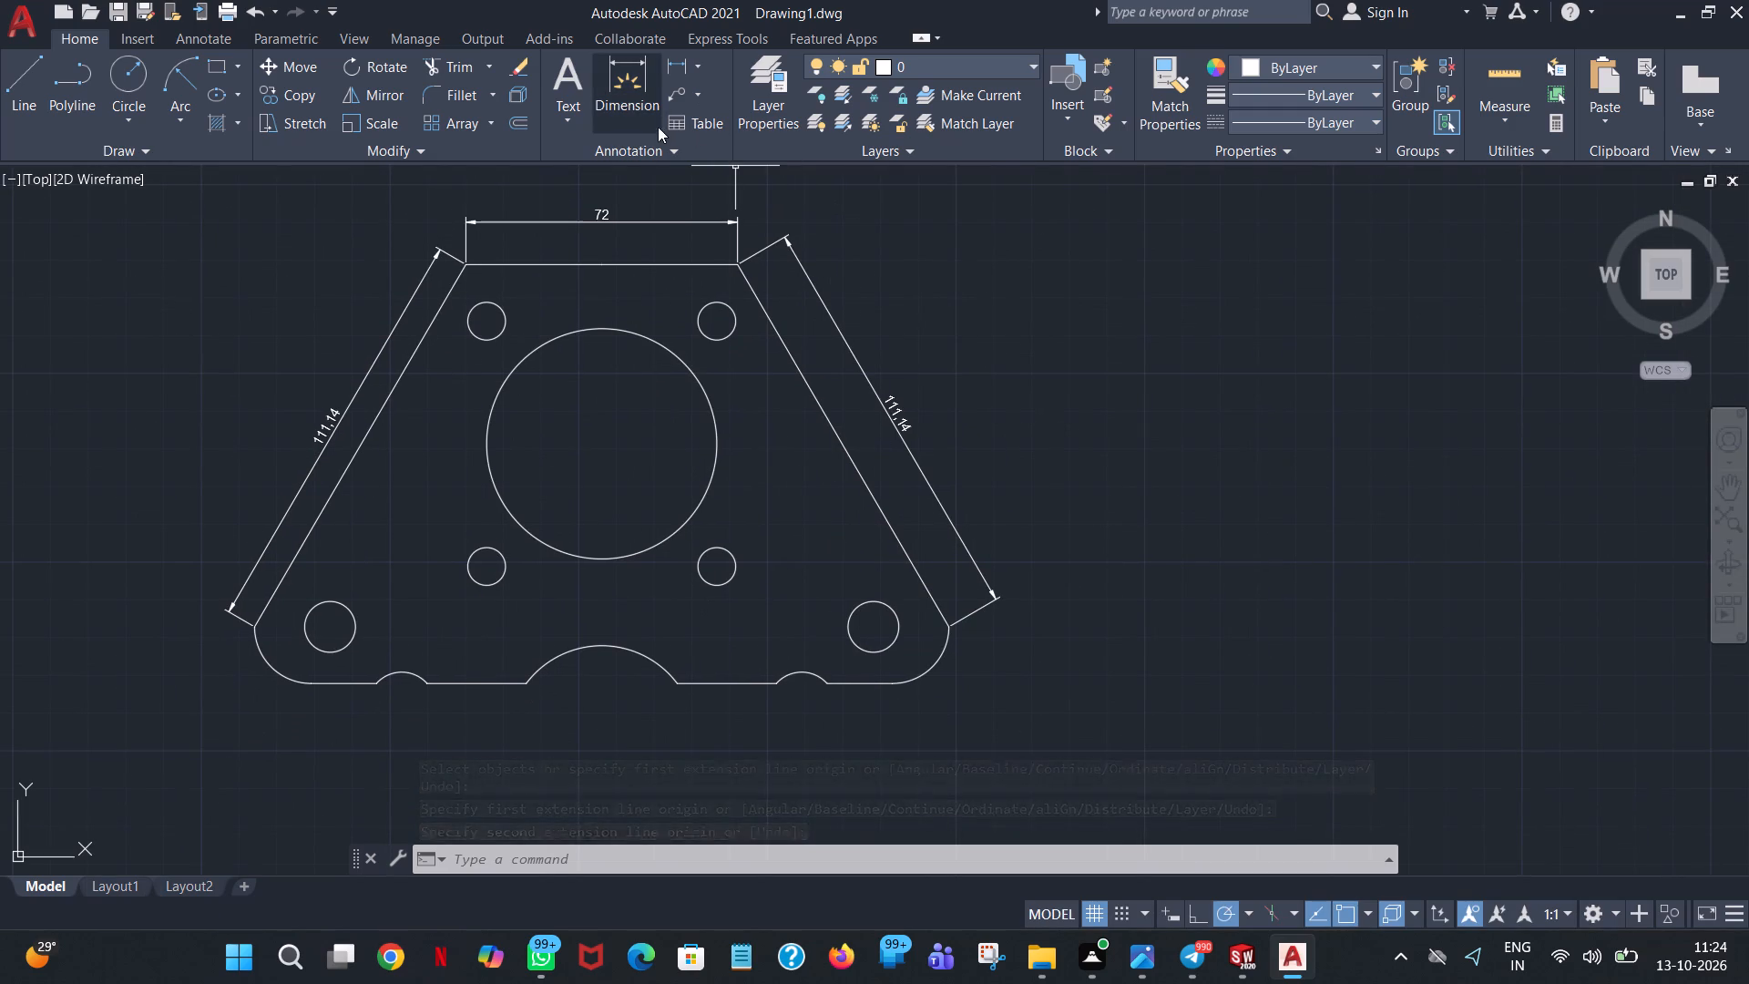
left_click(701, 66)
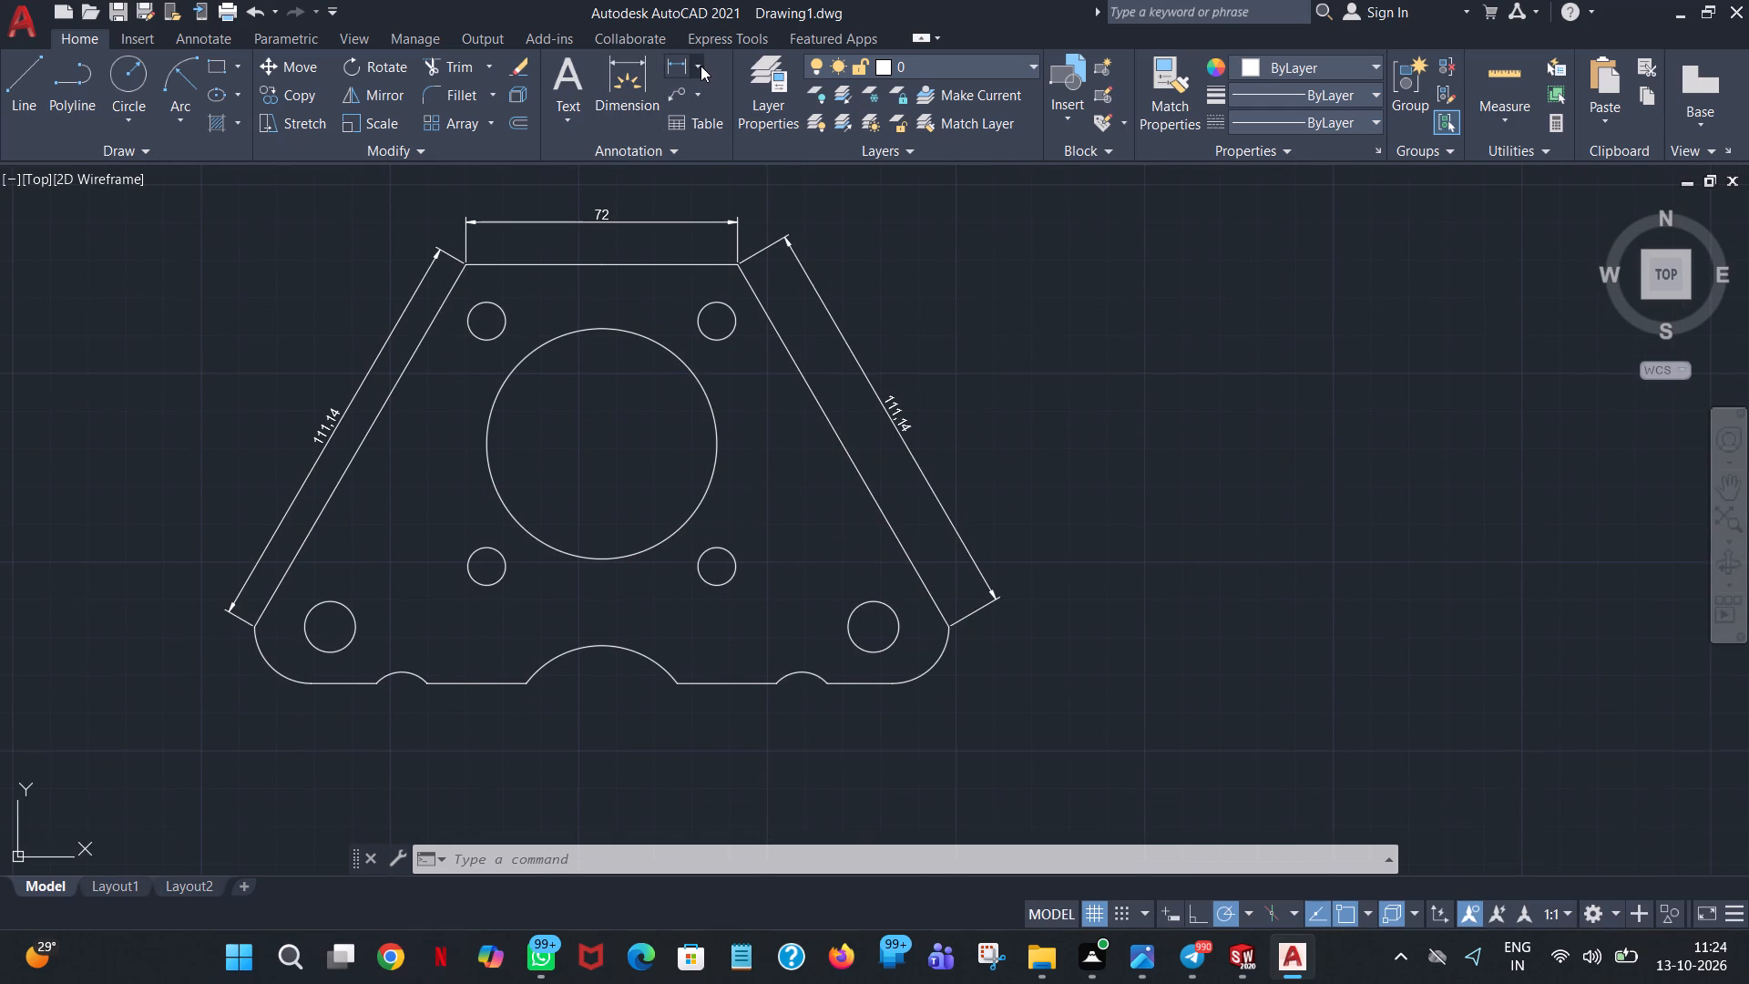
left_click(727, 278)
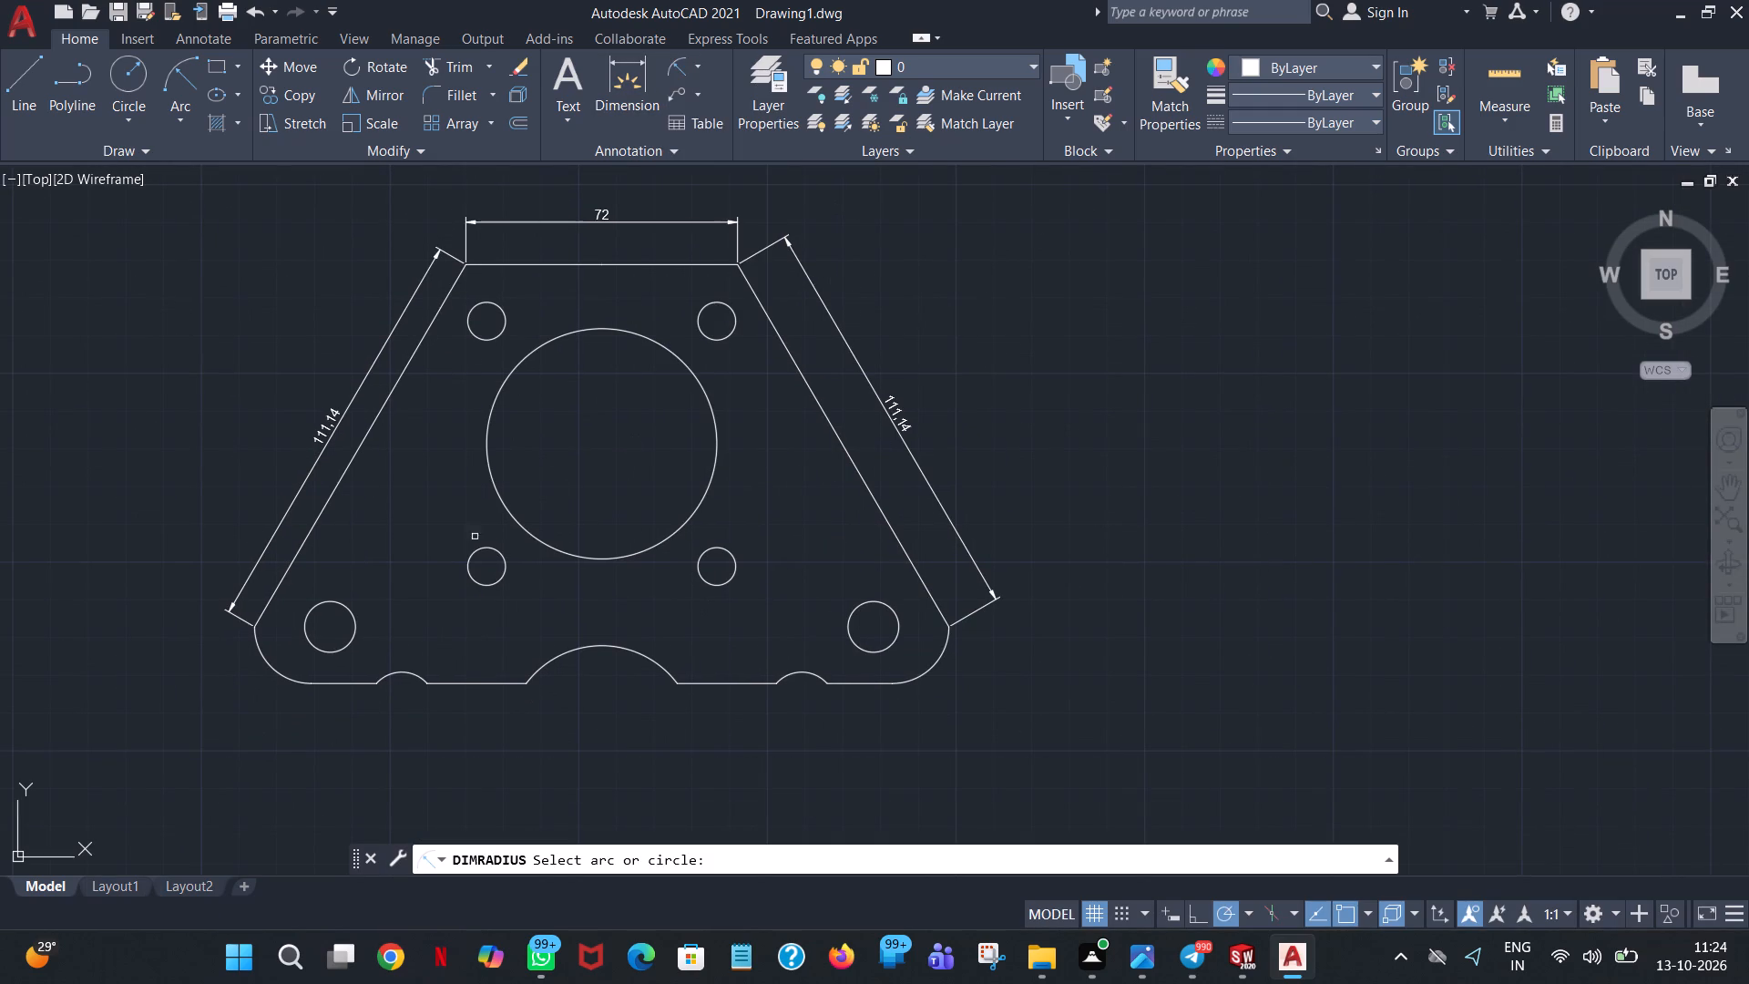
left_click(405, 671)
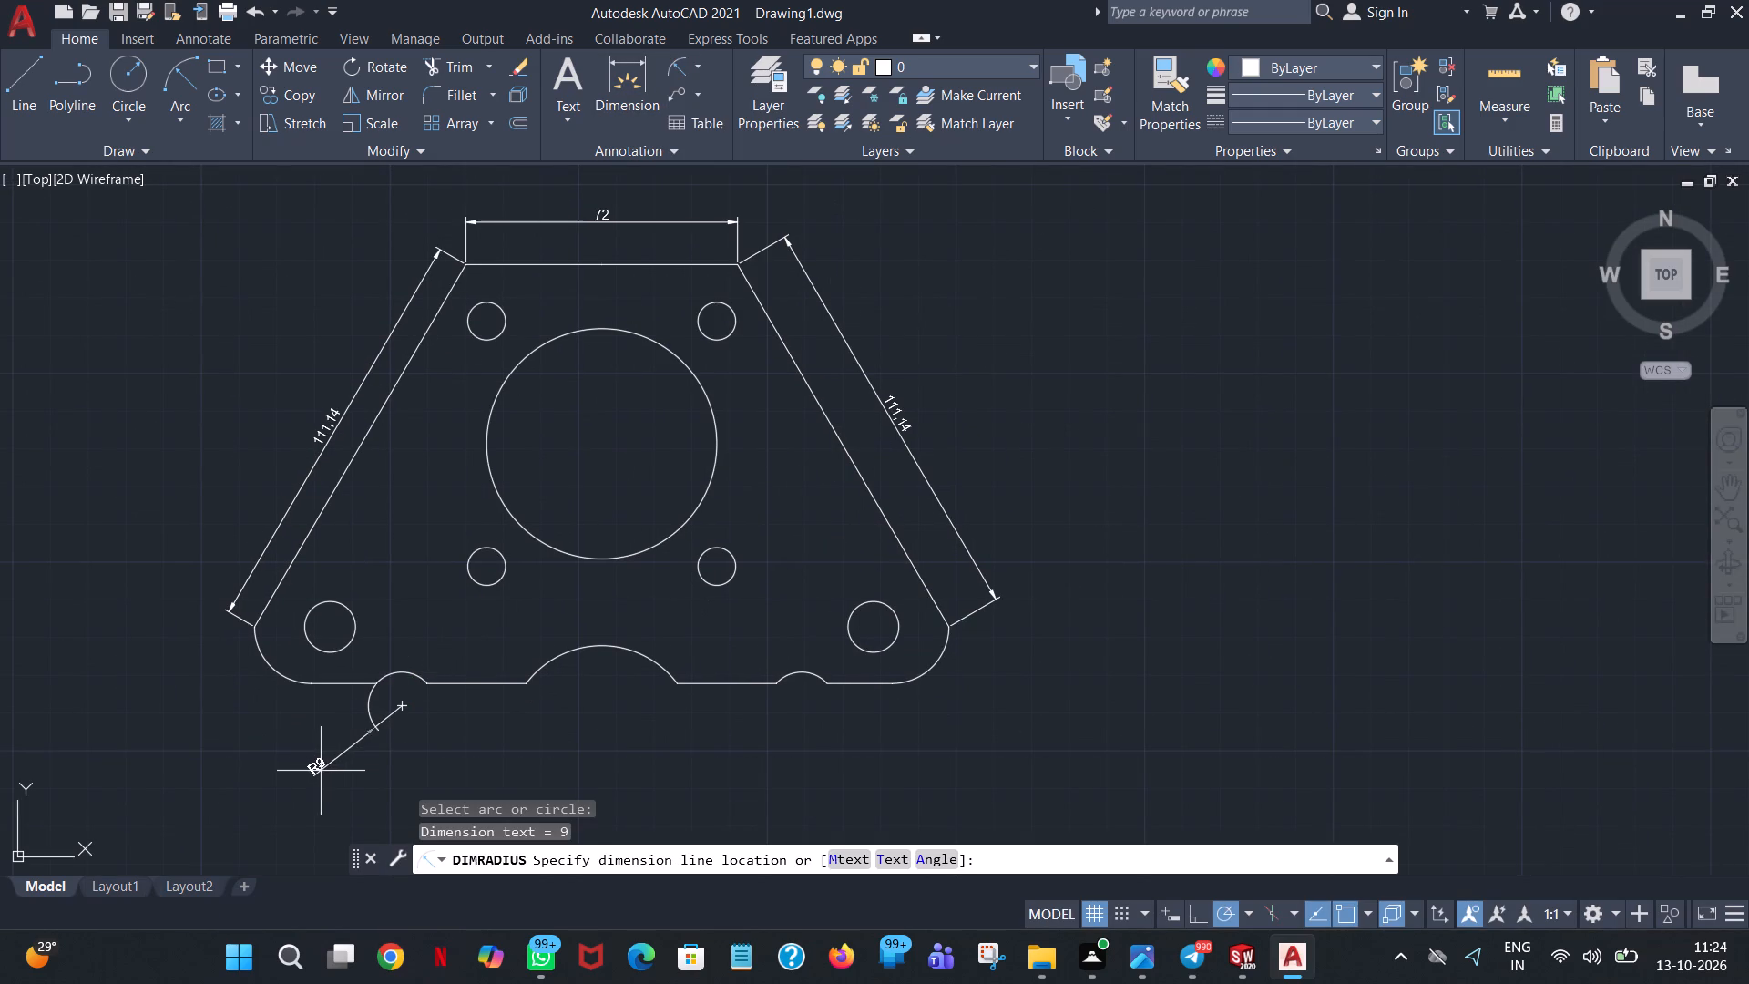
left_click(320, 771)
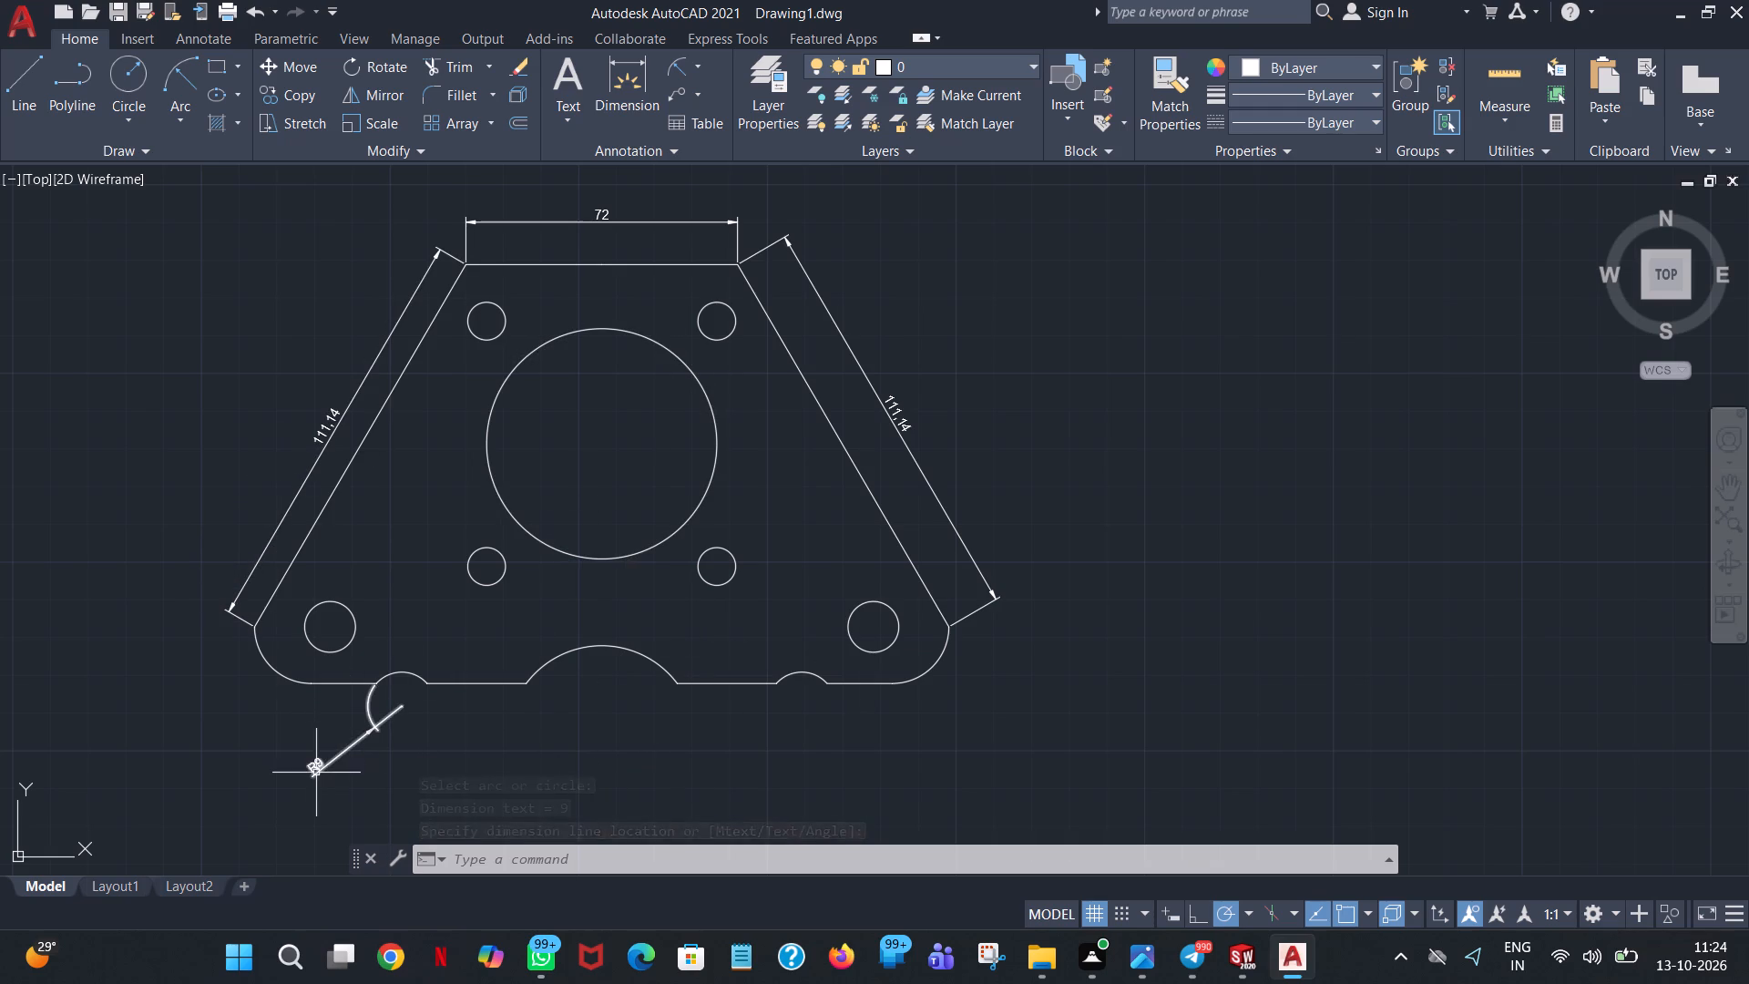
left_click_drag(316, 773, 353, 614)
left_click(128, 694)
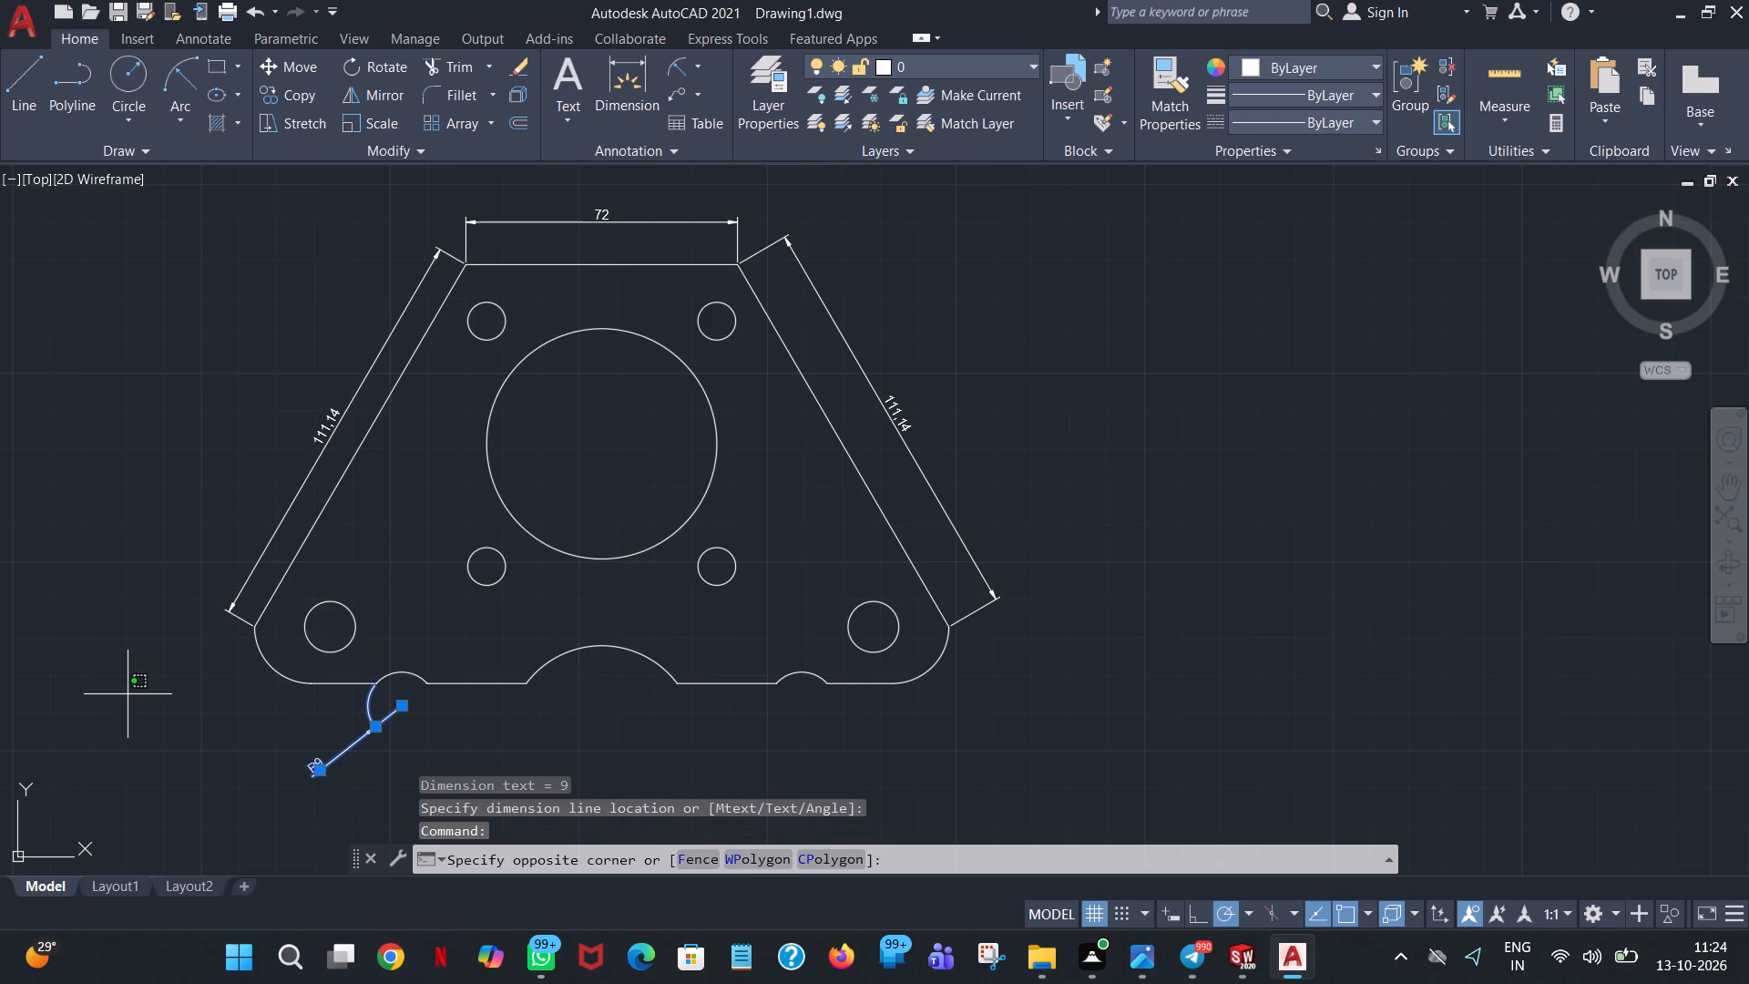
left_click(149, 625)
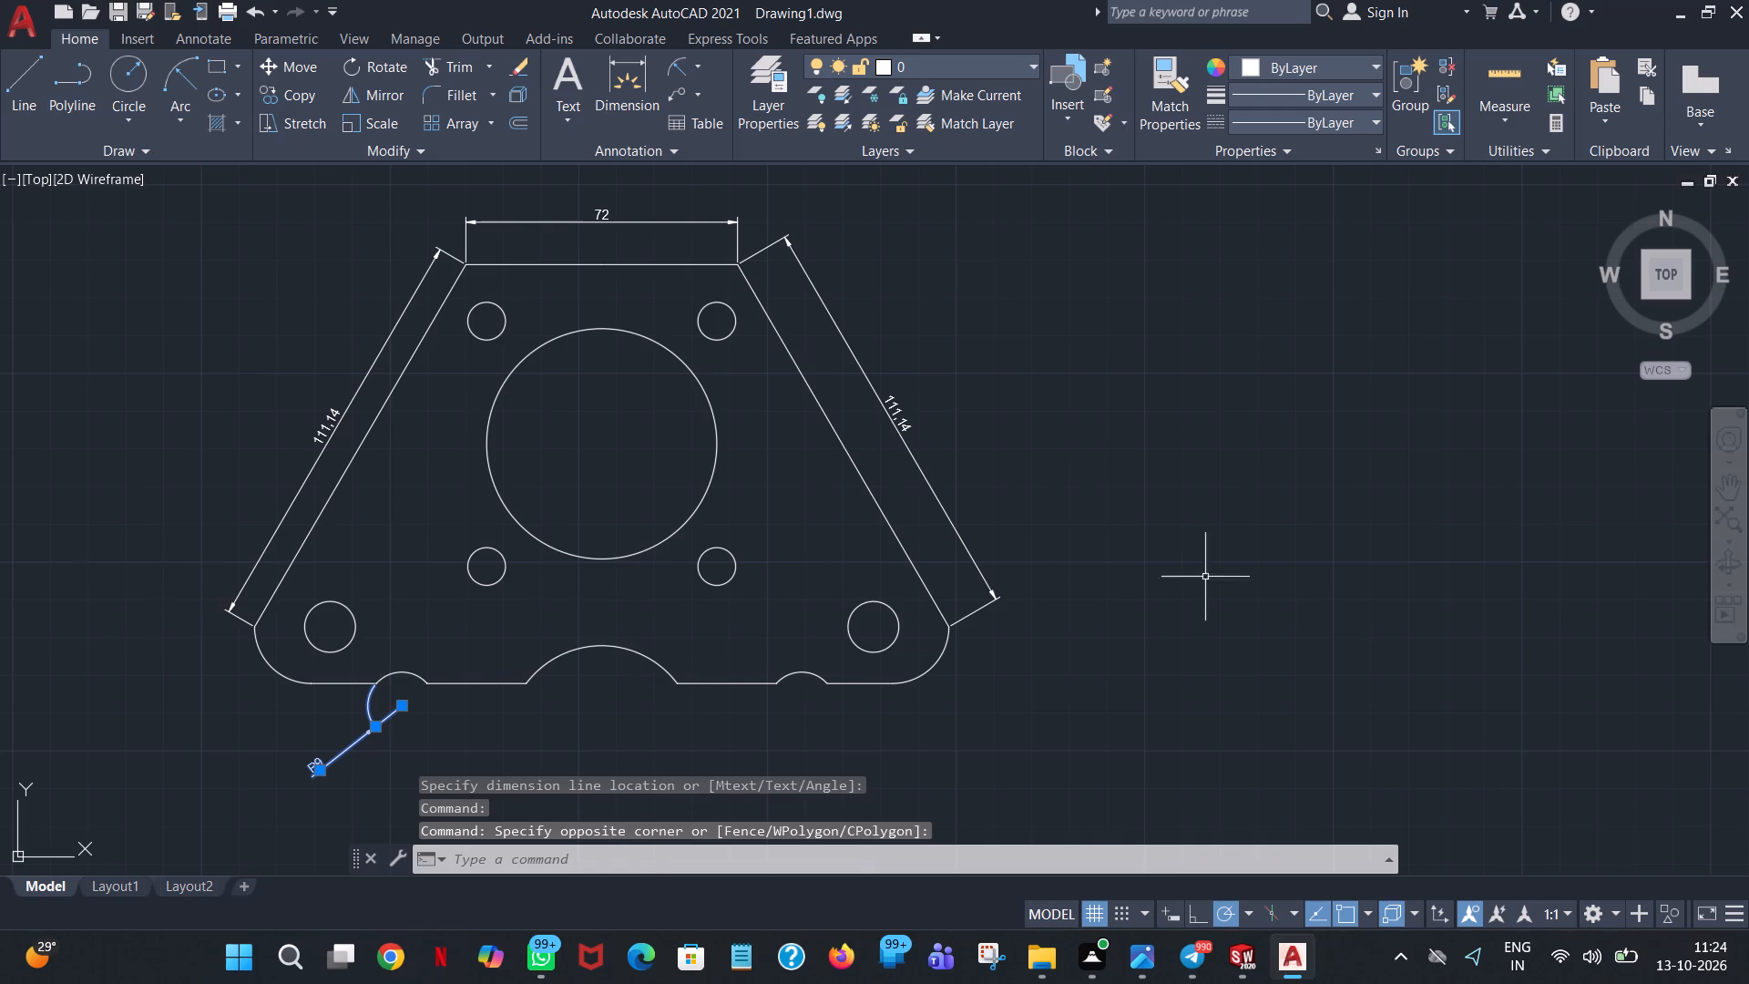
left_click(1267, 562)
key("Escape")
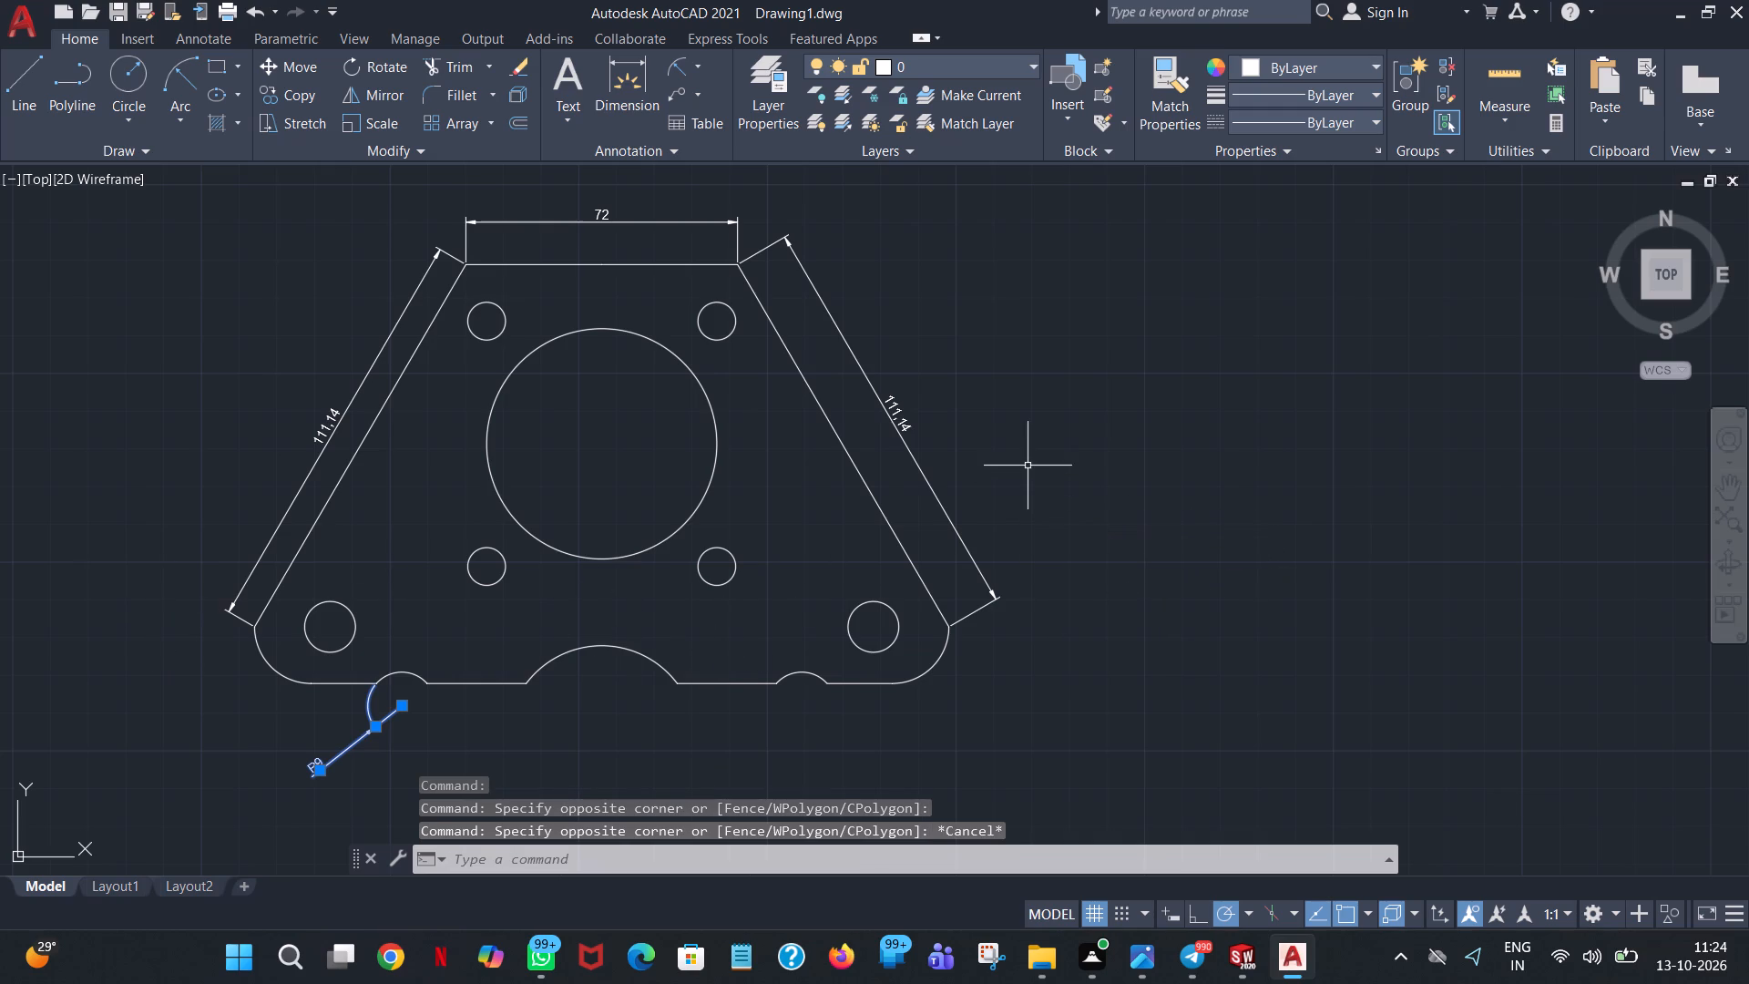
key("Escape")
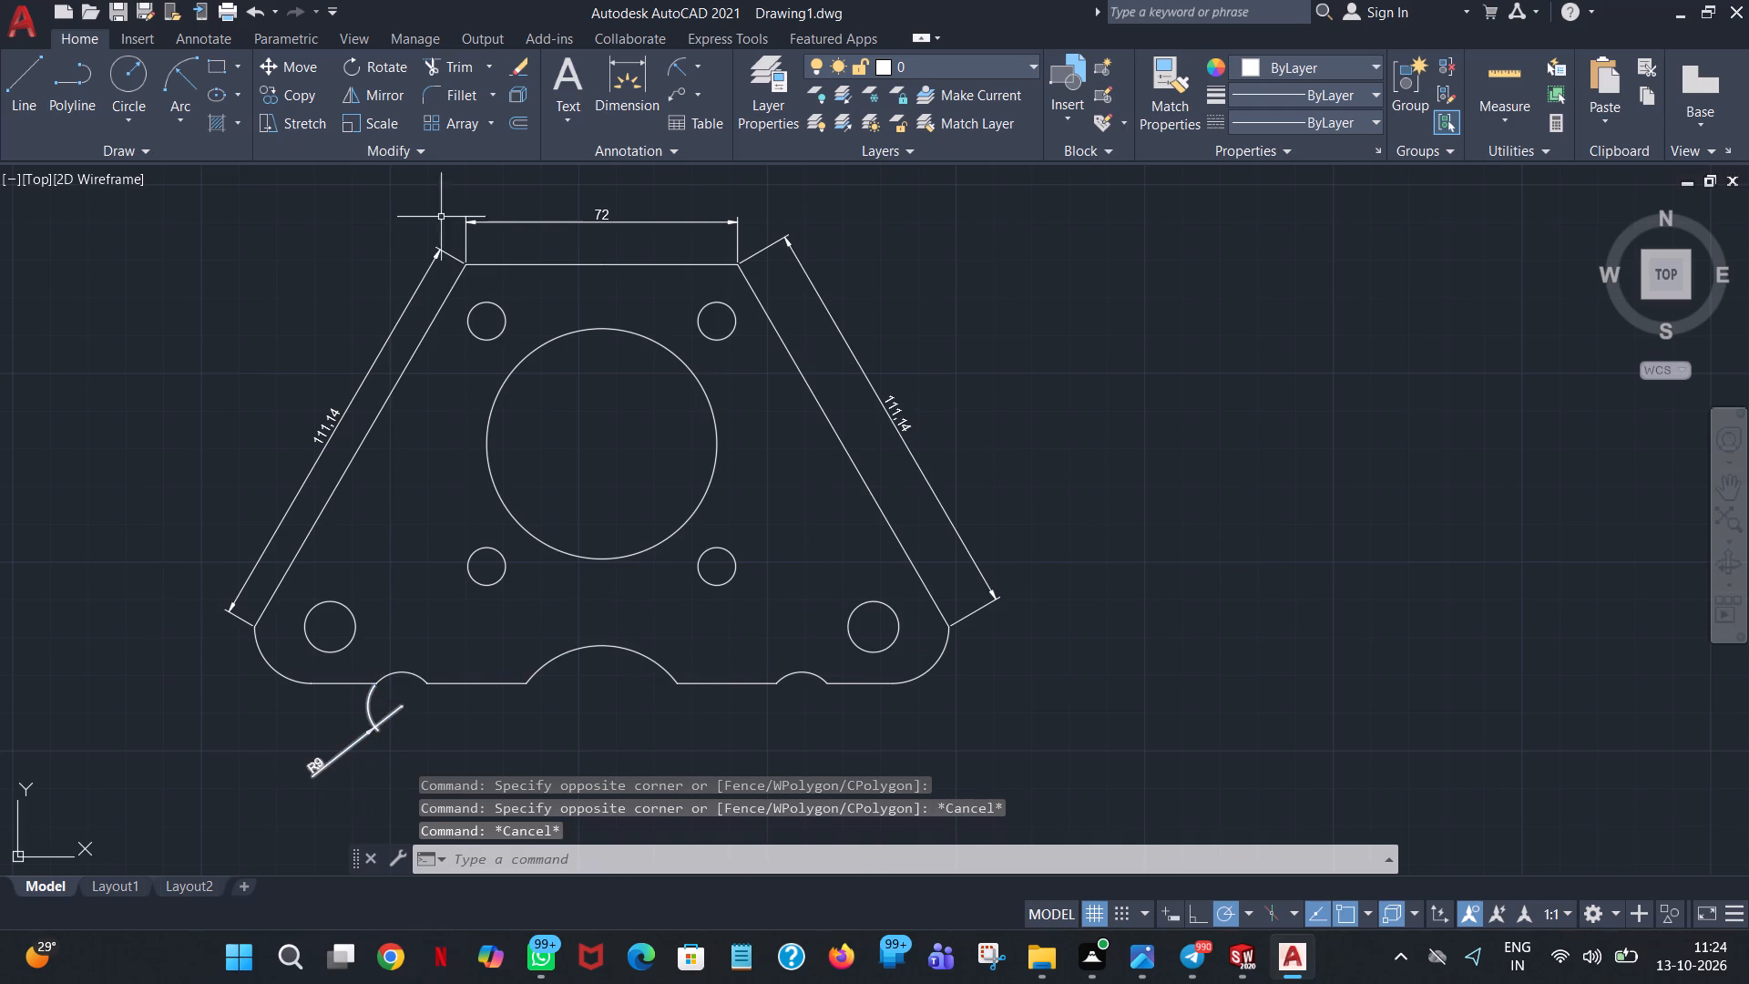
Undo the left notch's radius dimension and add it again, placed above the plate's left sloped side, outside the outline.
left_click(252, 13)
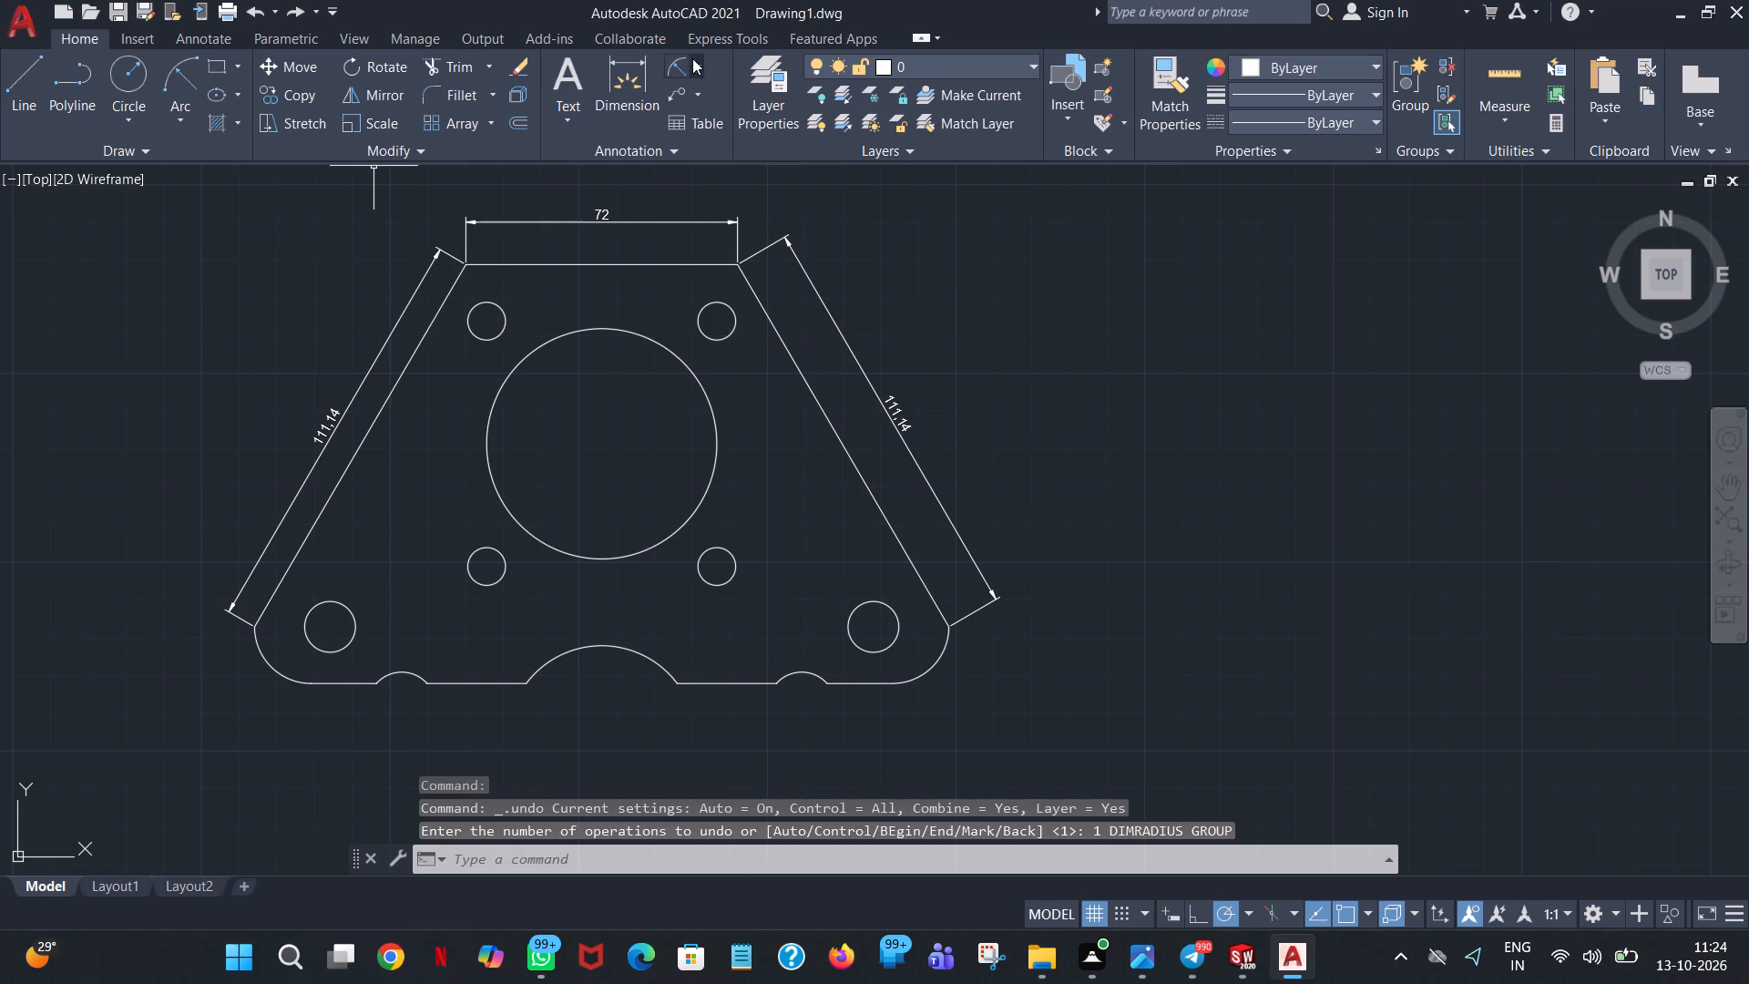
left_click(684, 54)
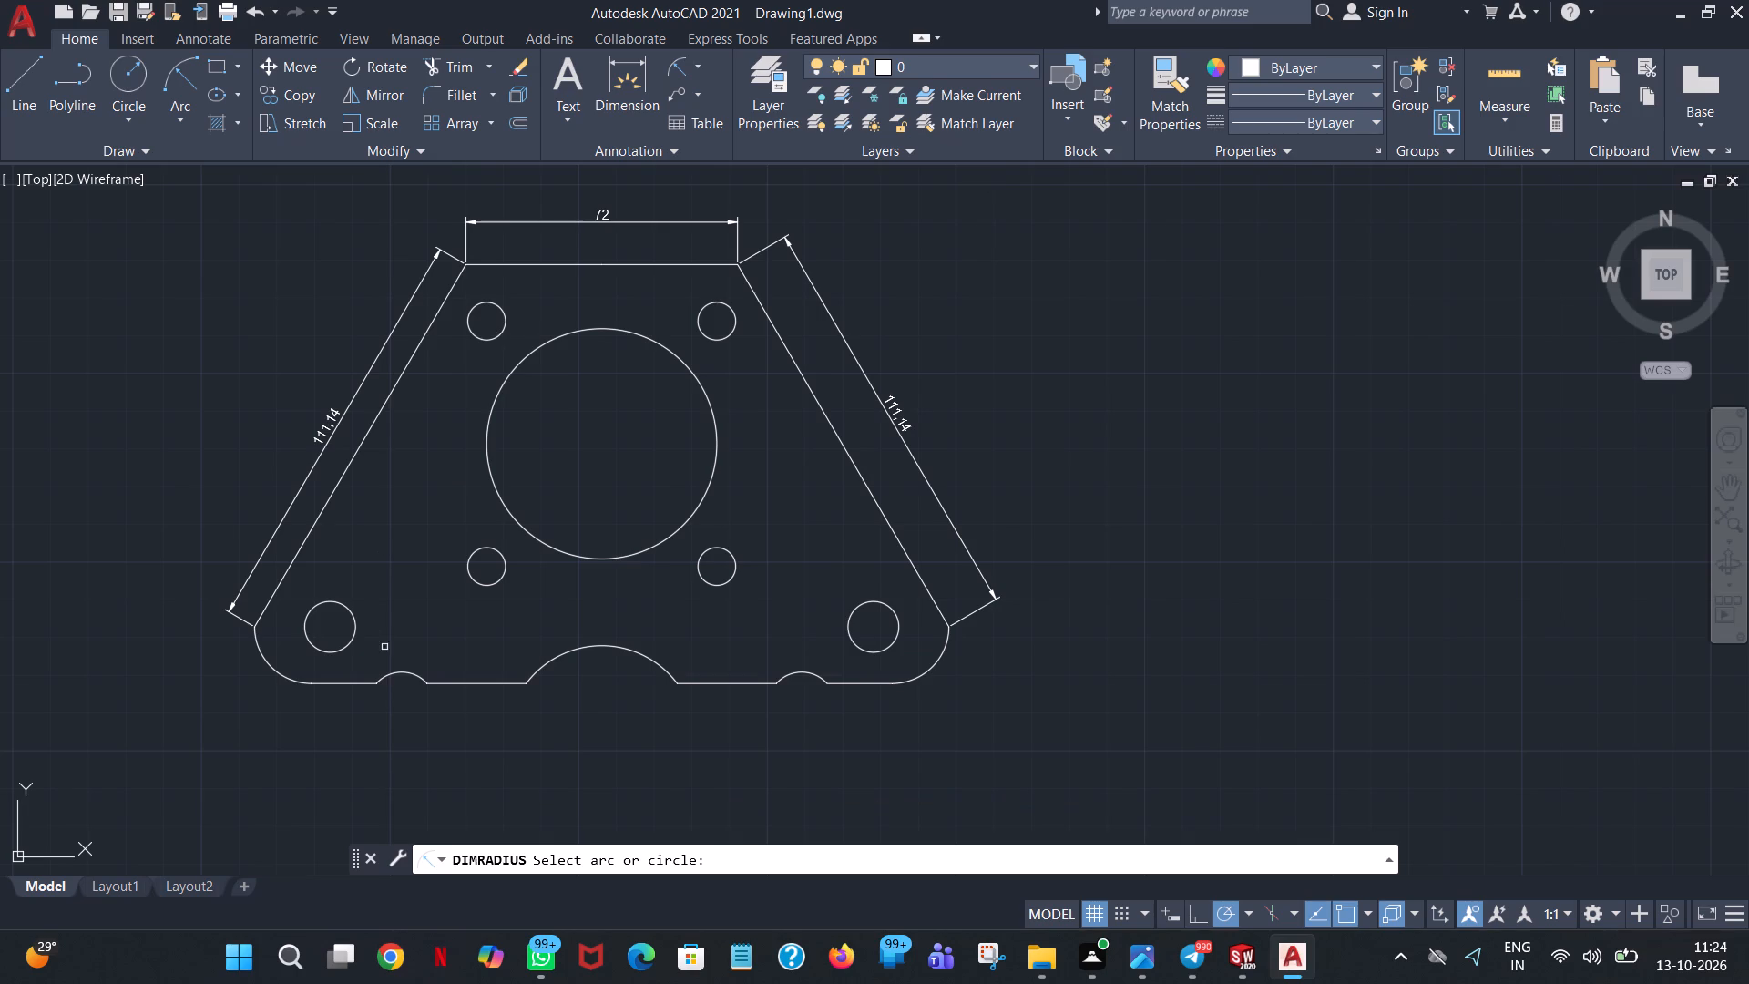
left_click(407, 673)
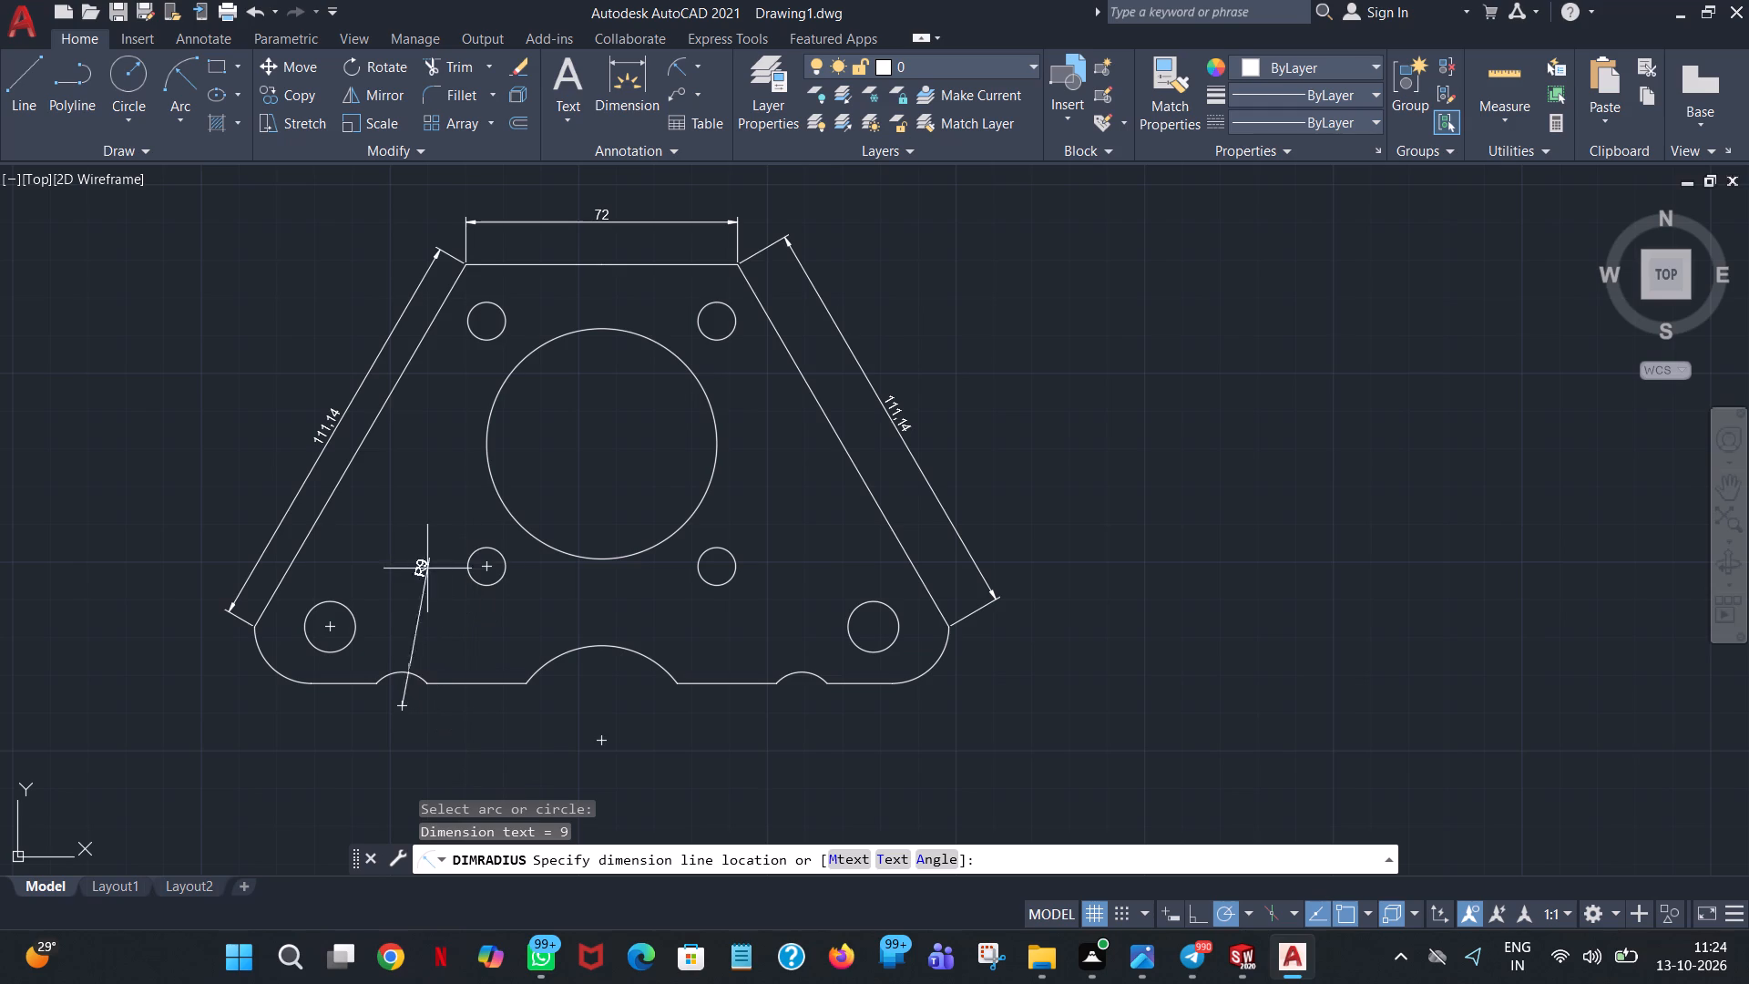
left_click(265, 330)
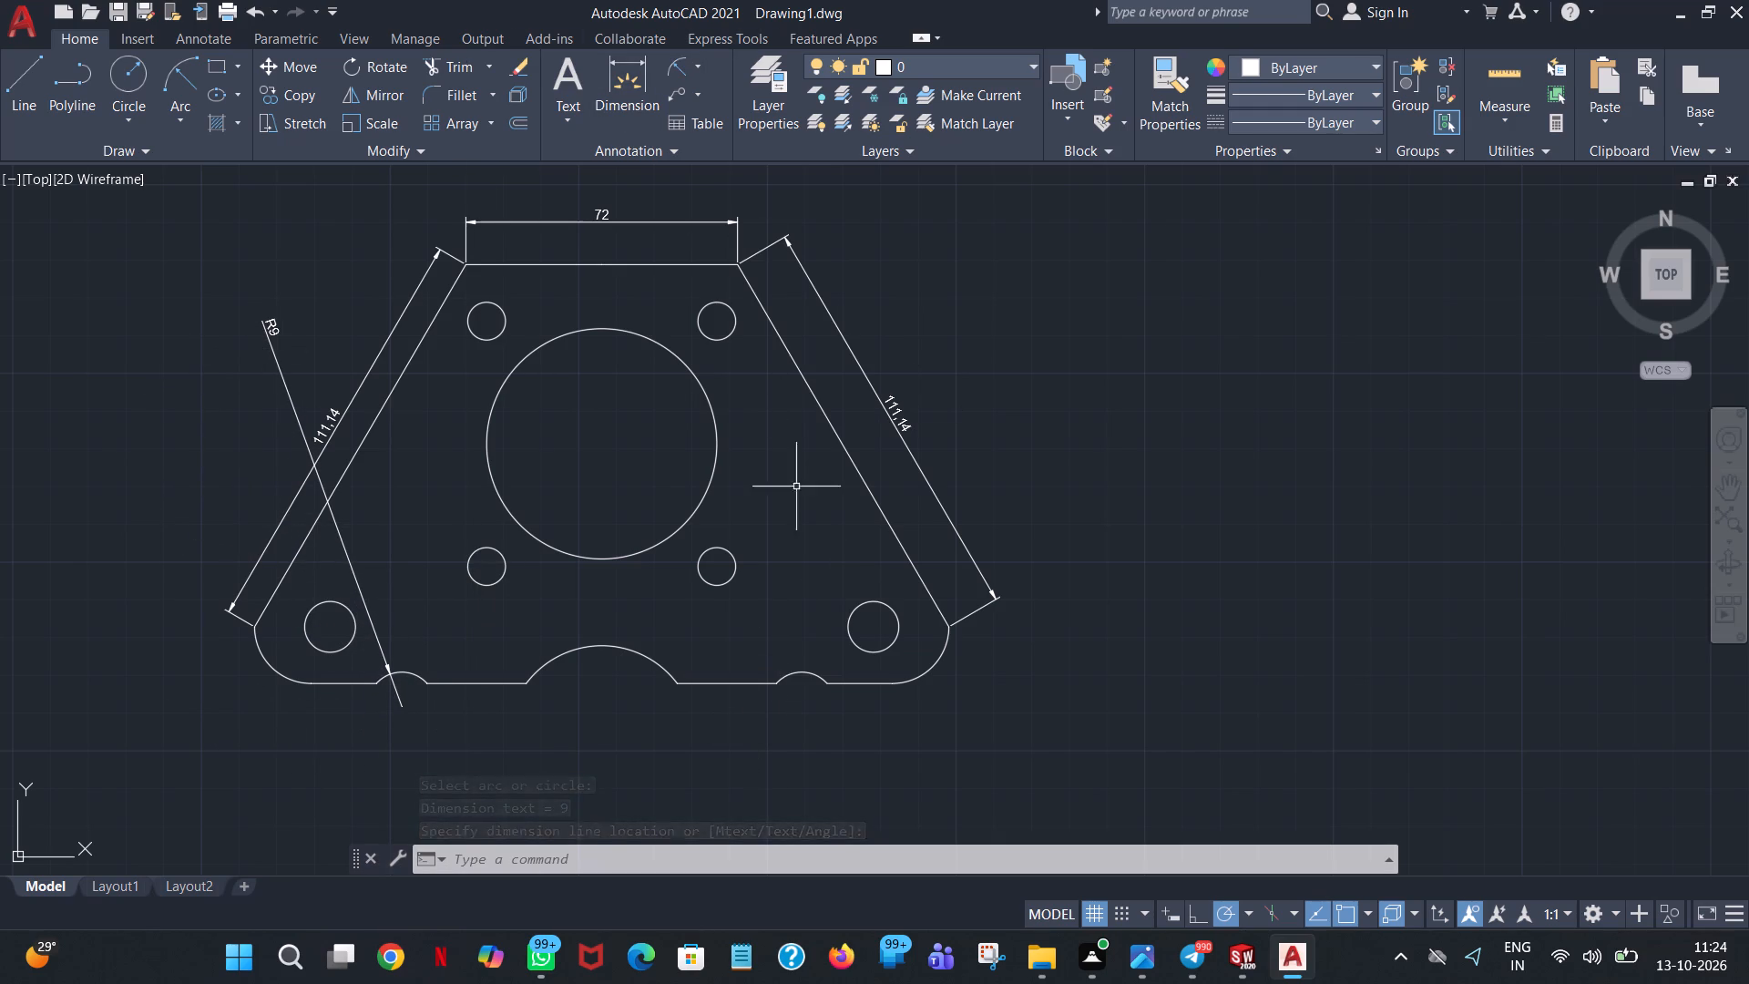
Add a radius dimension to the small right notch arc in the base, placed outside the upper part of the right sloped side.
left_click(674, 68)
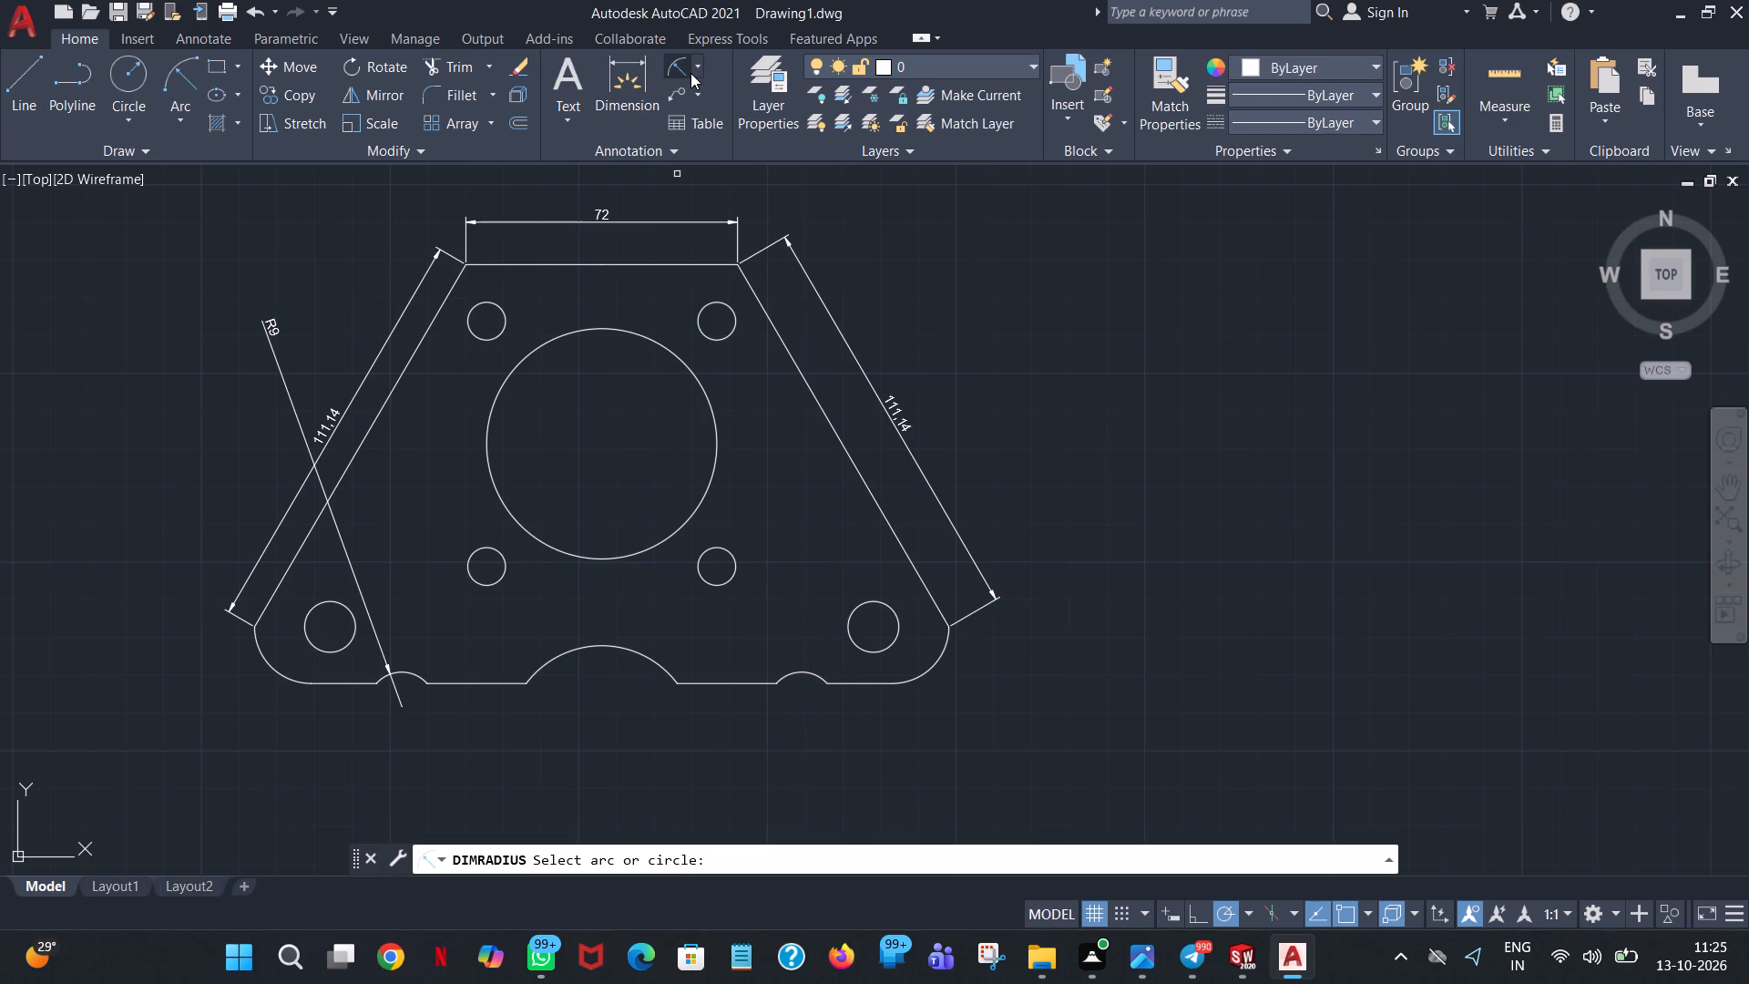
left_click(814, 678)
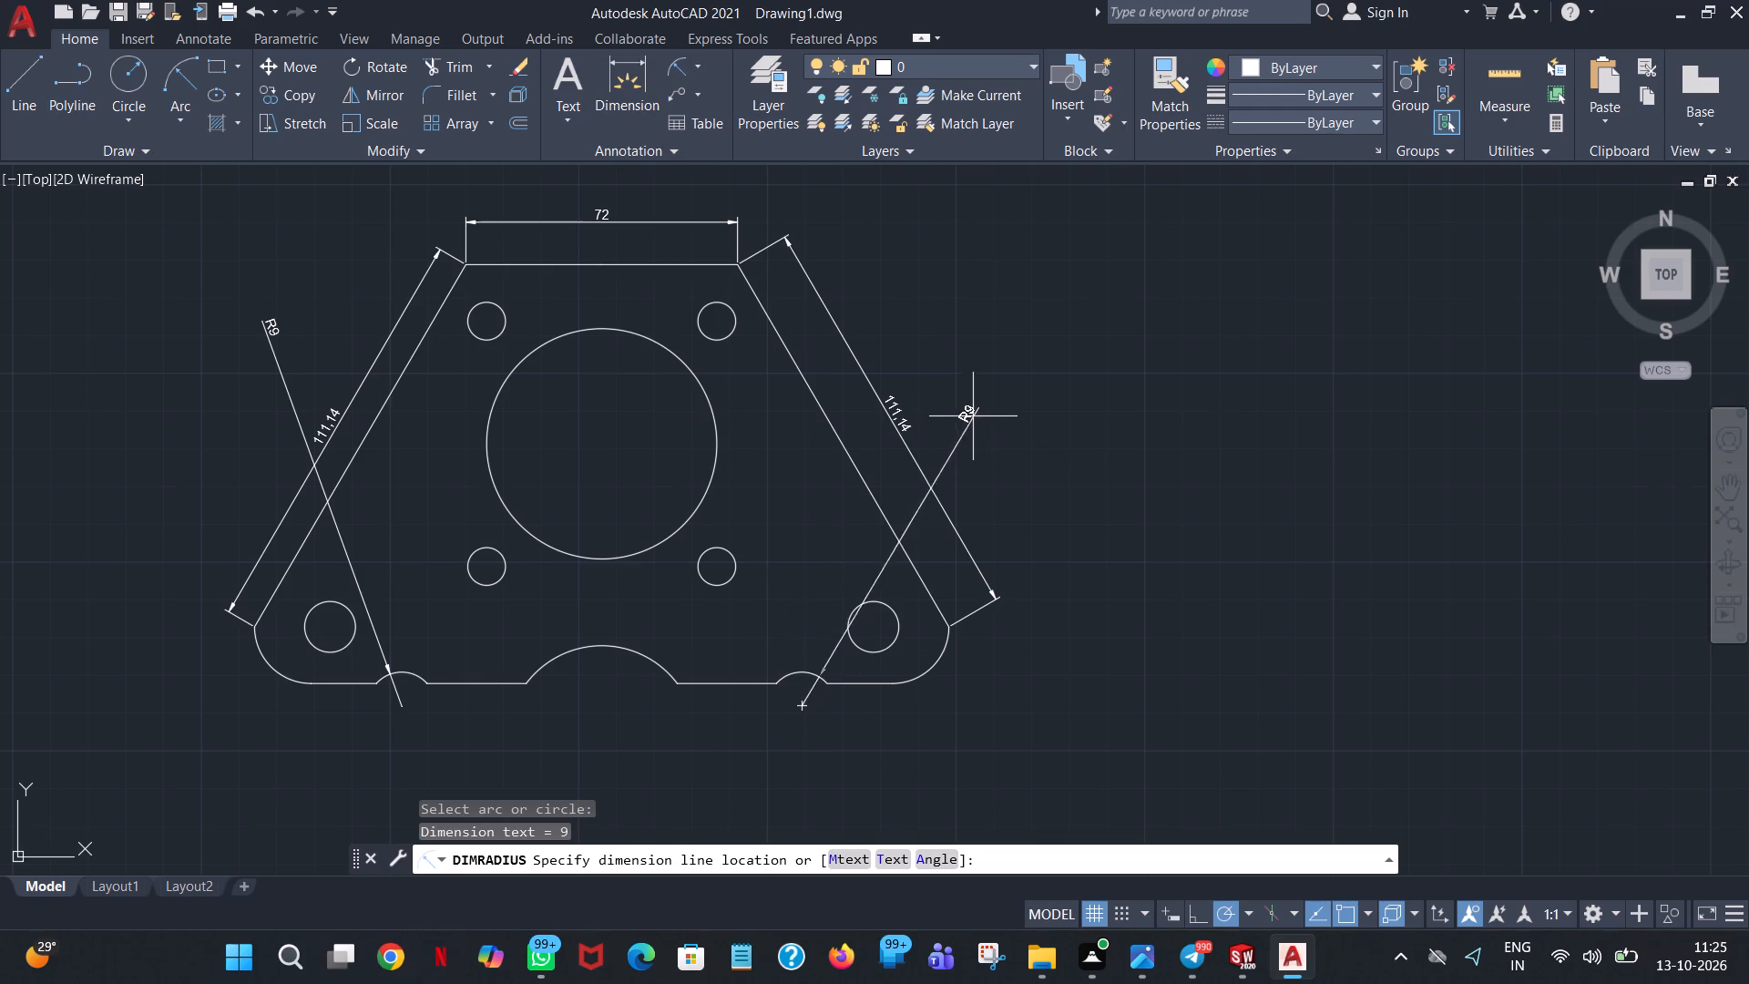
left_click(918, 299)
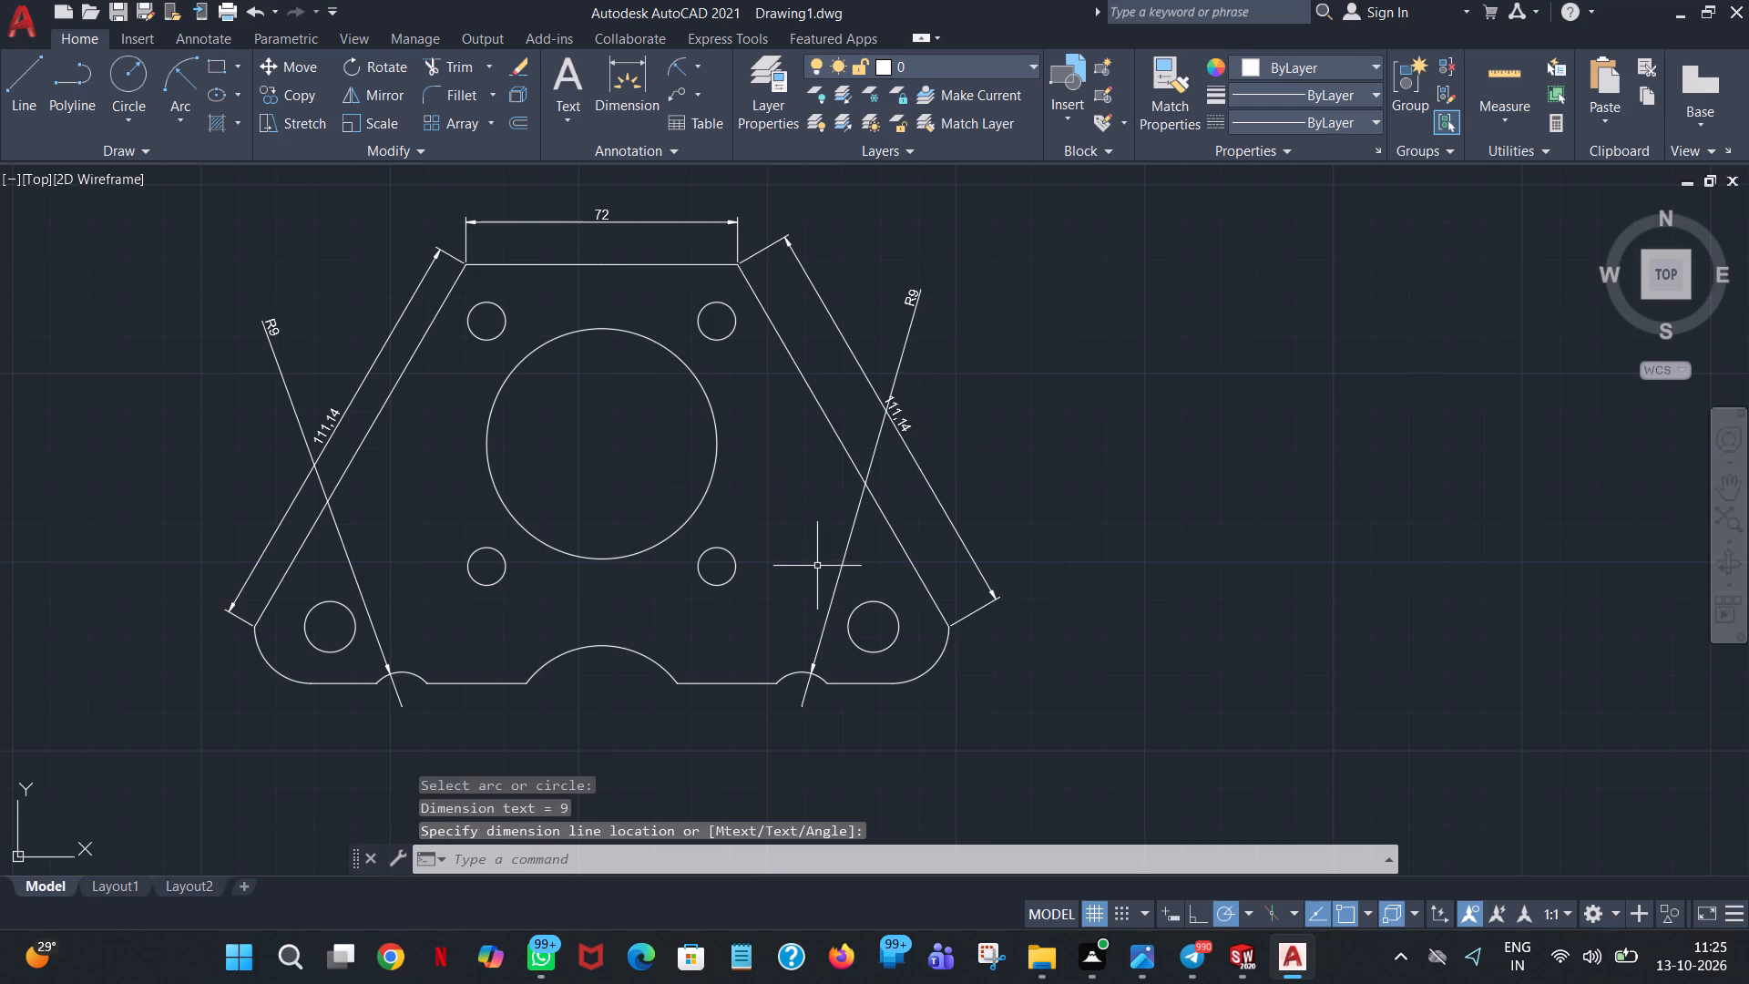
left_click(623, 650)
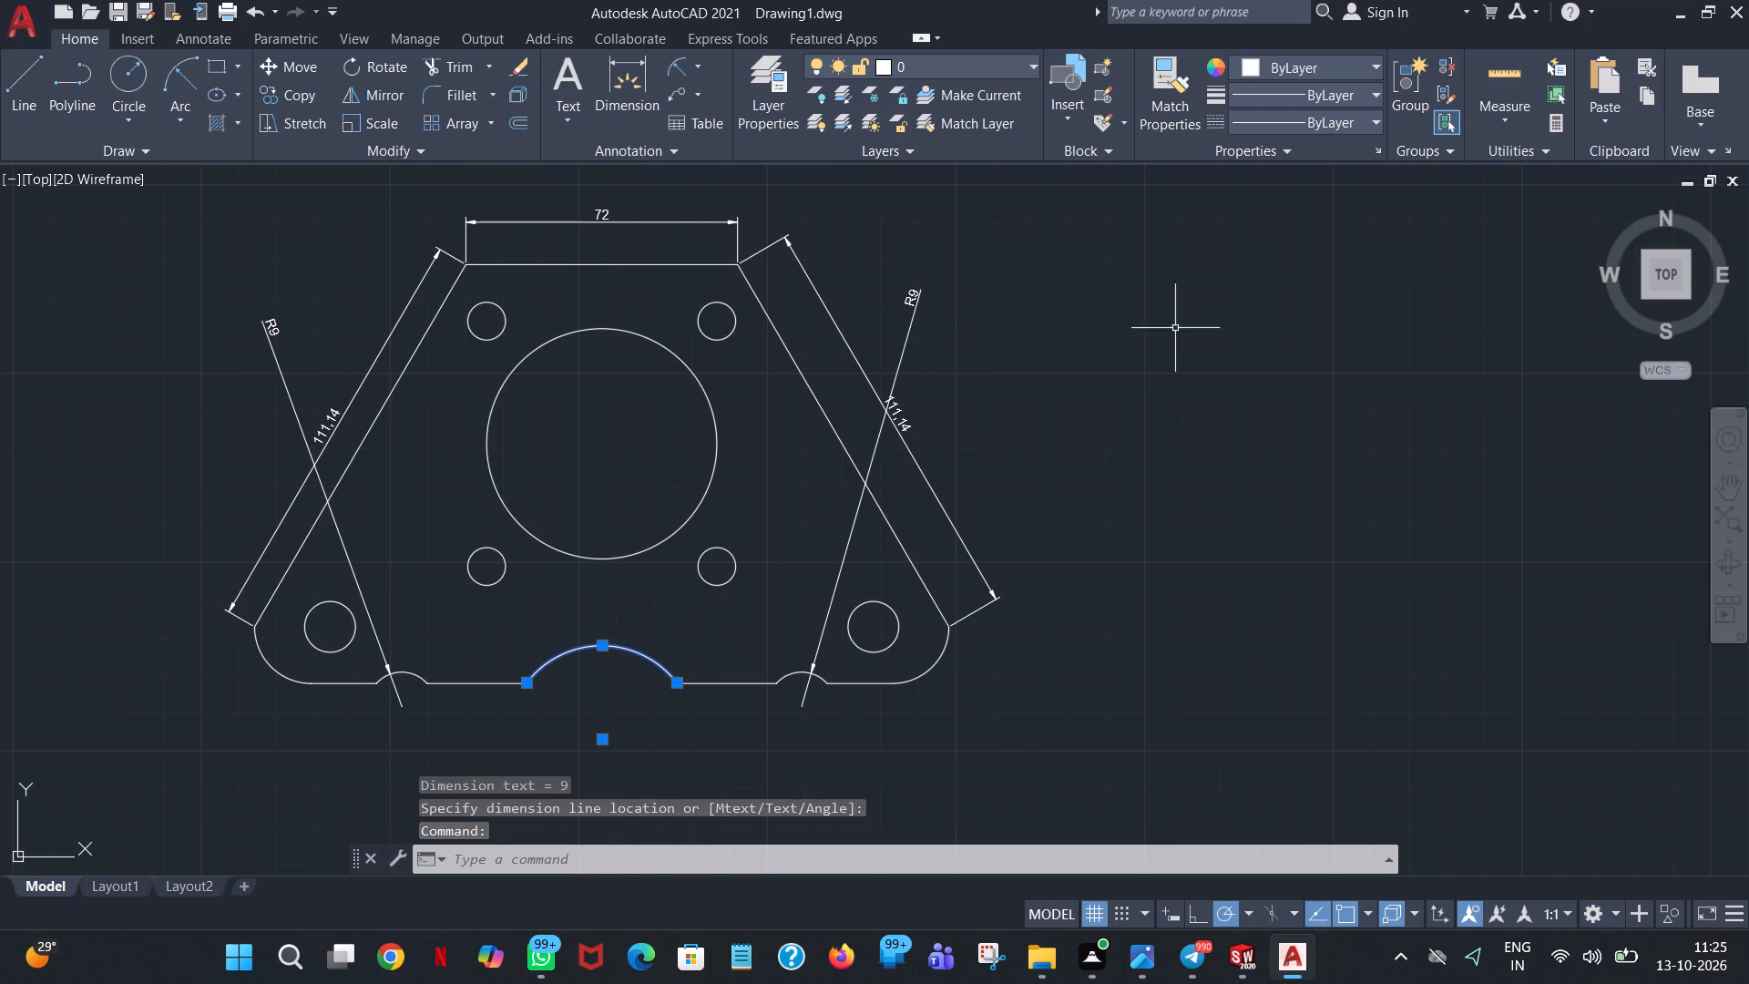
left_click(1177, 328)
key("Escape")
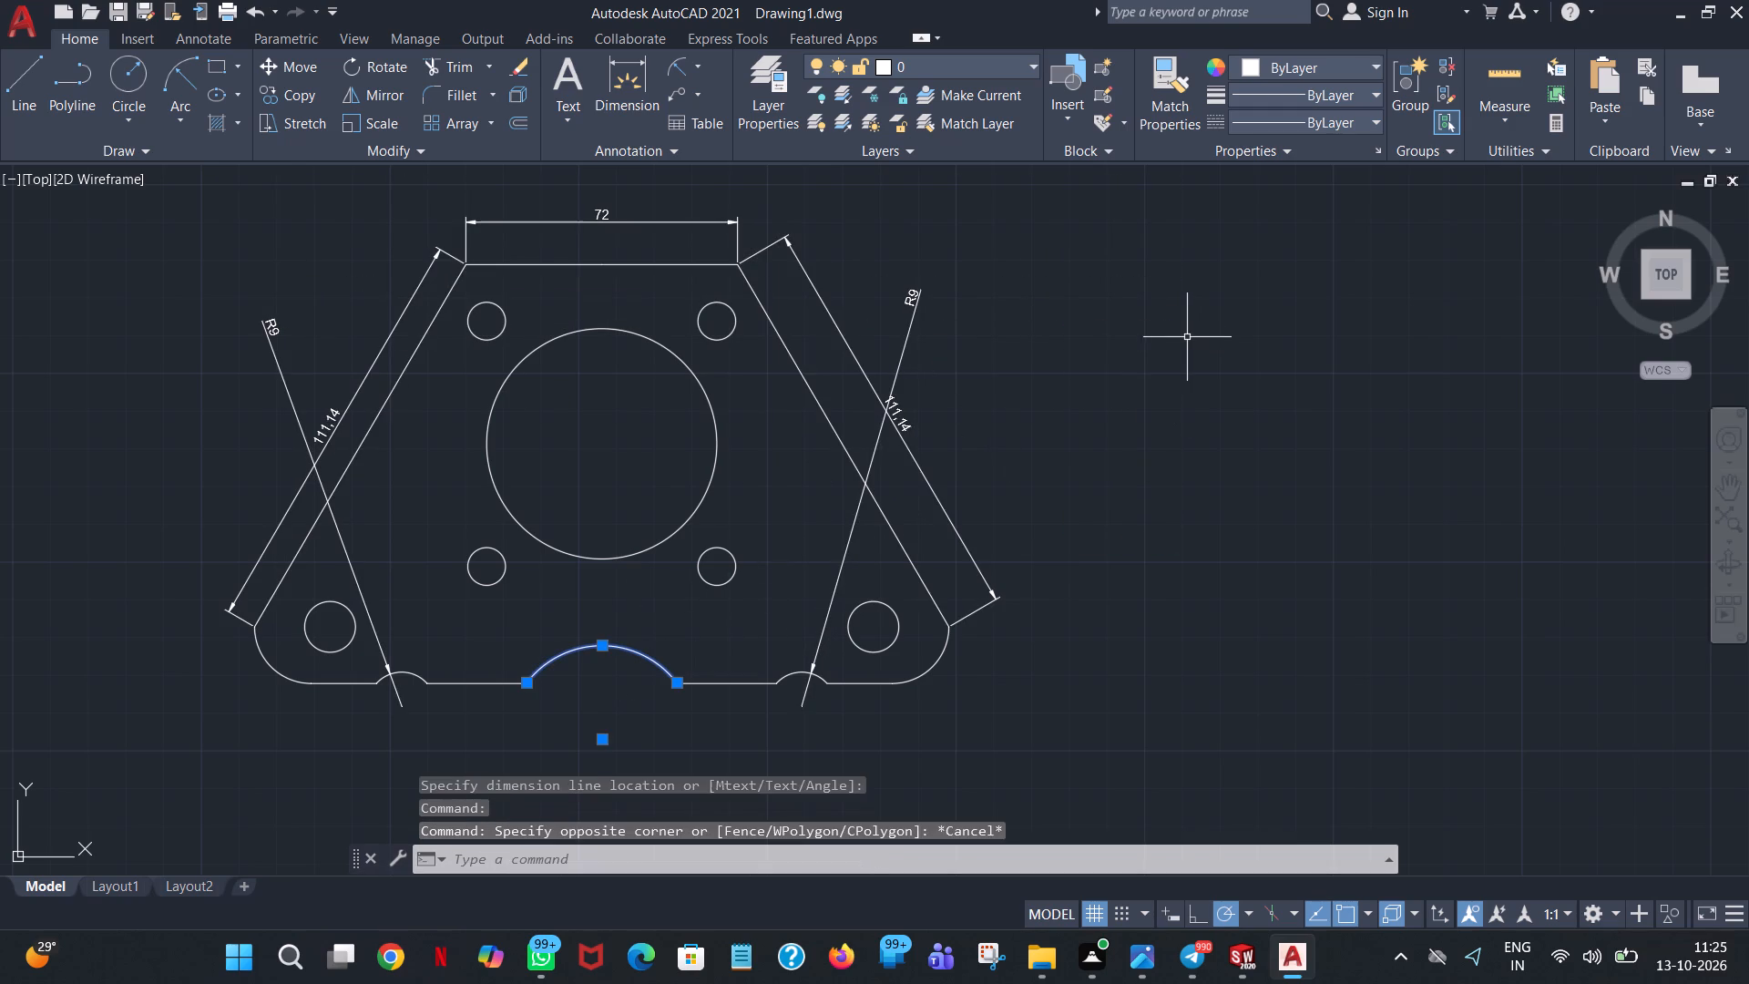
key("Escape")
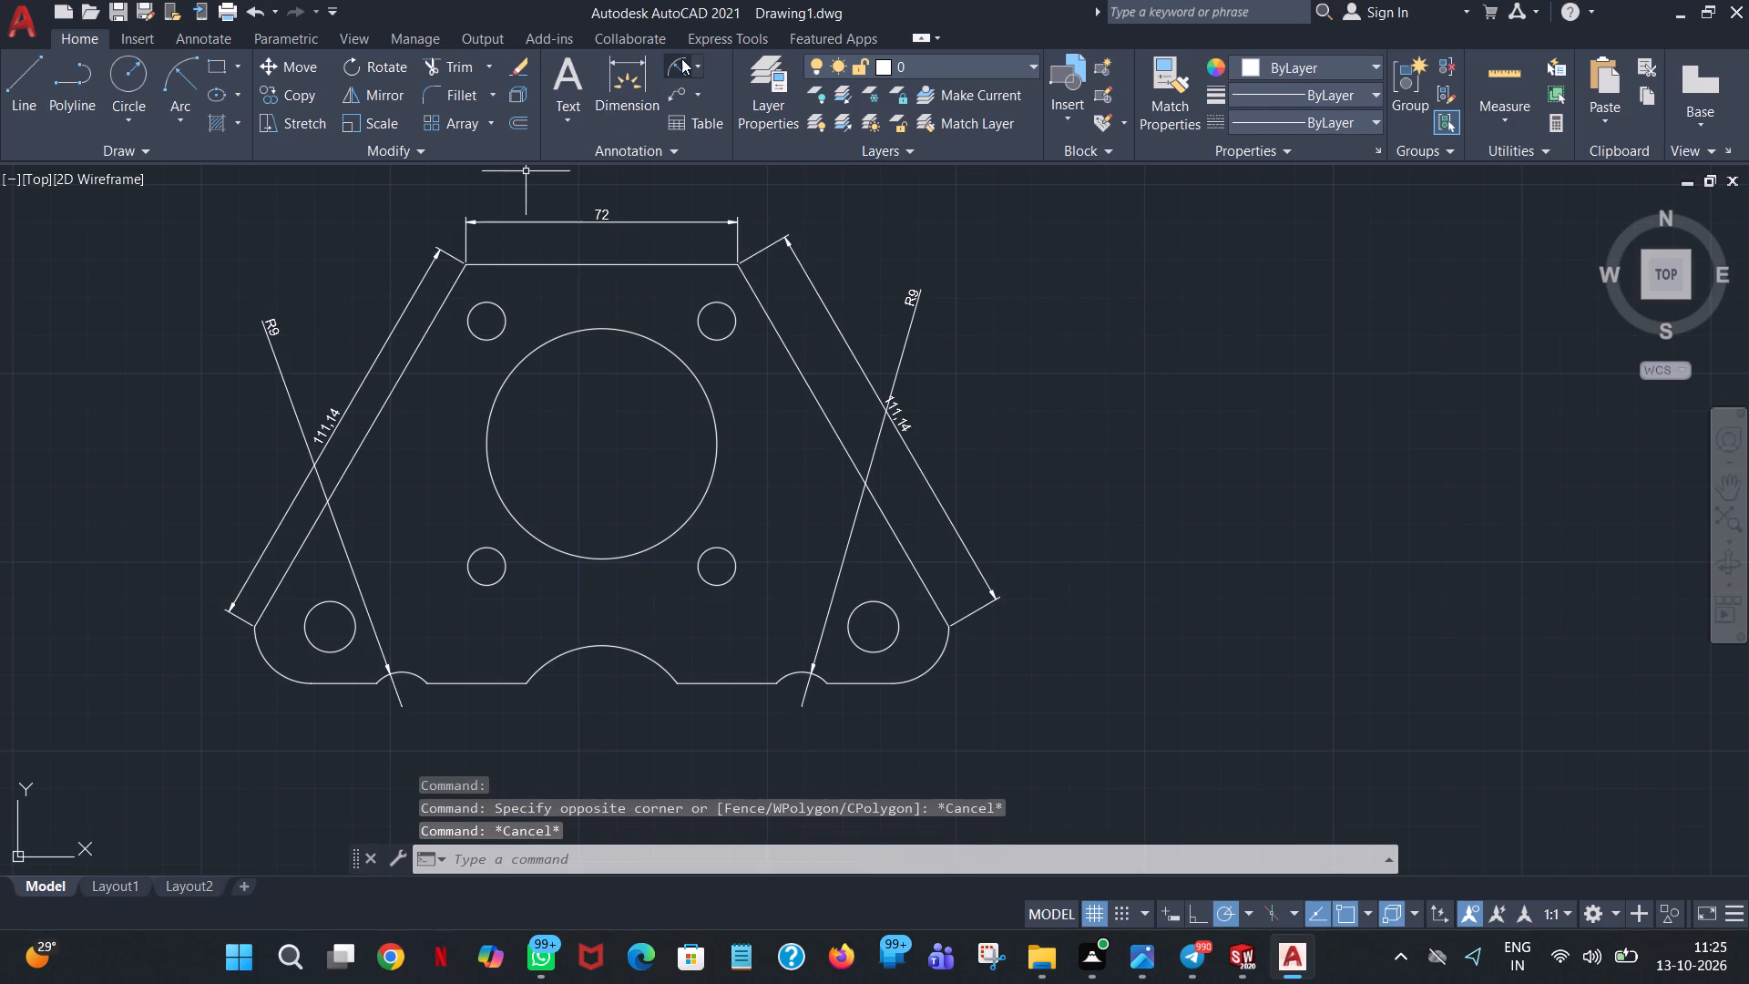
Add a radius dimension to the large central arc in the base, with its text outside the right sloped side.
left_click(678, 58)
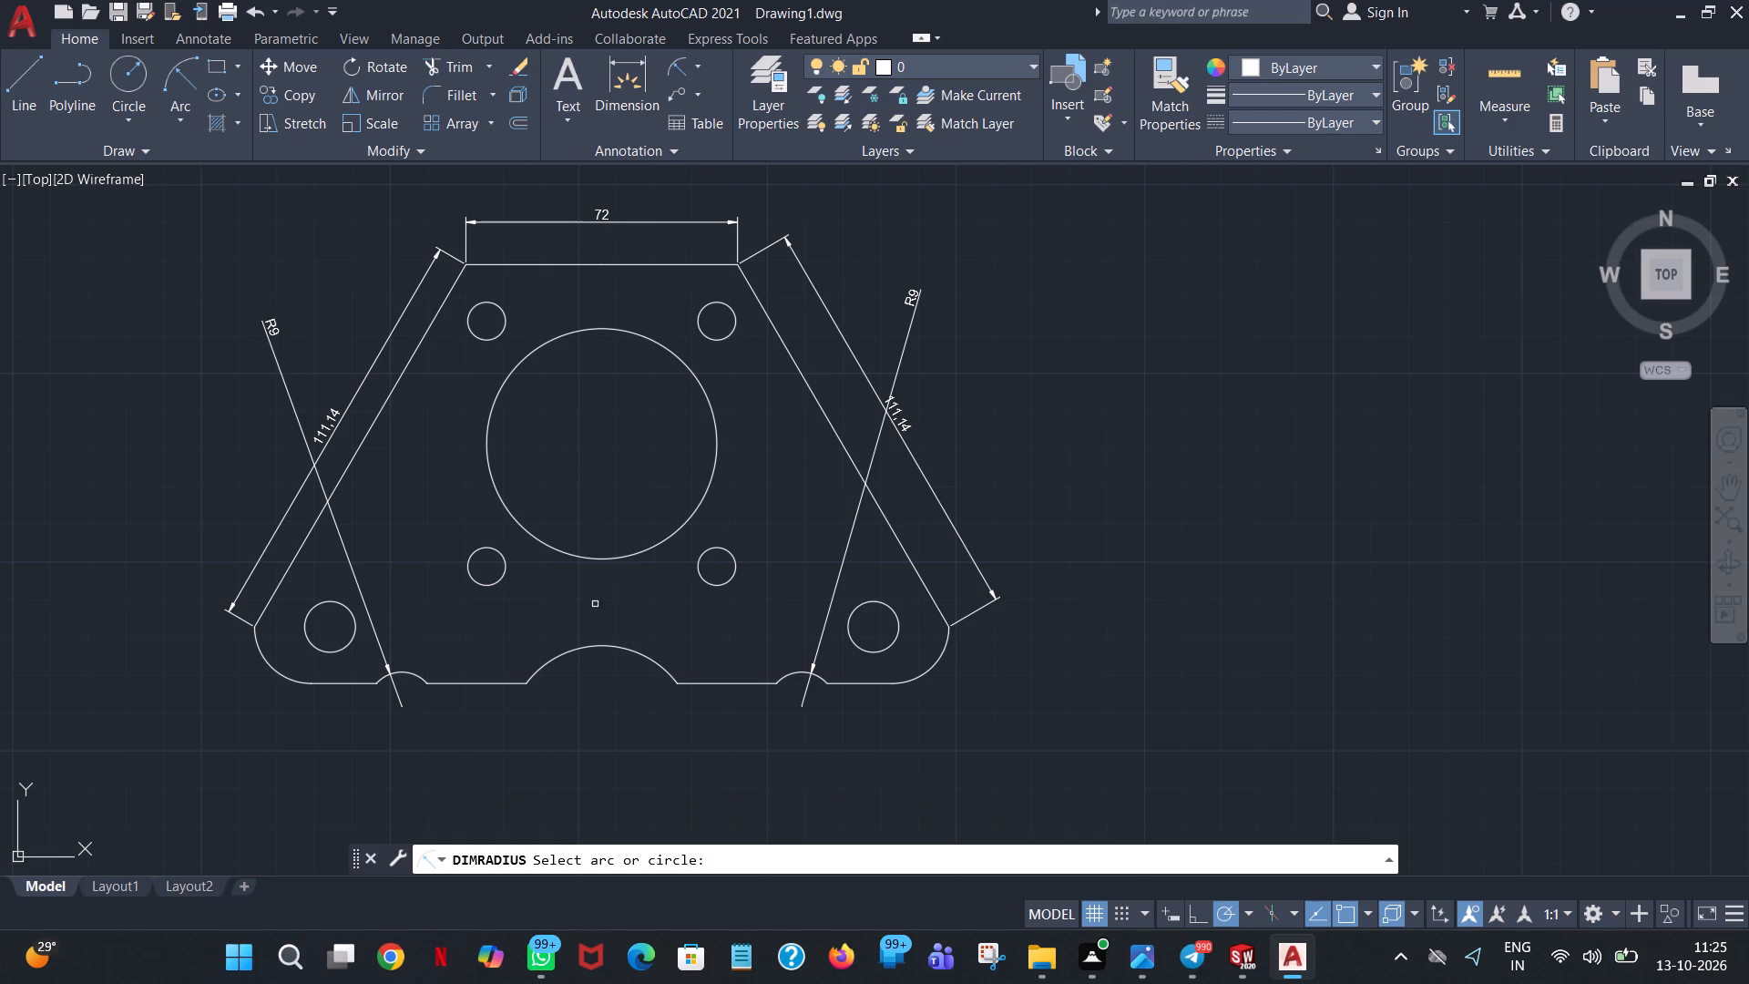
left_click(611, 650)
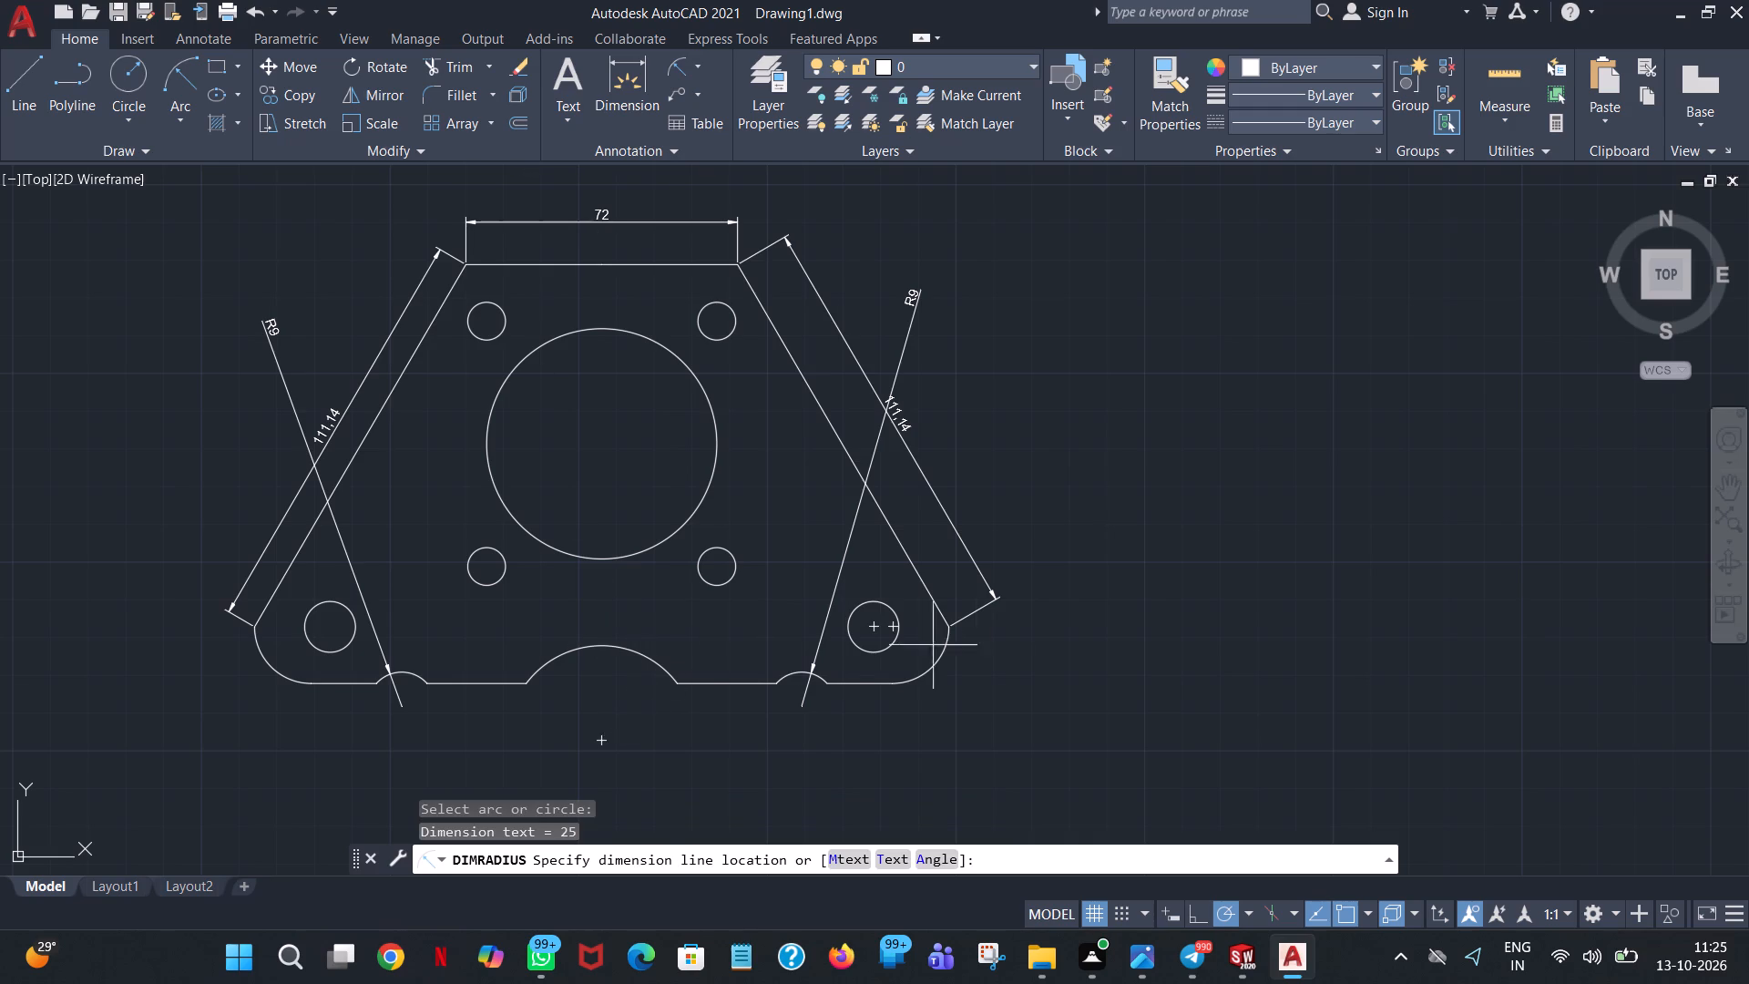
left_click(1016, 438)
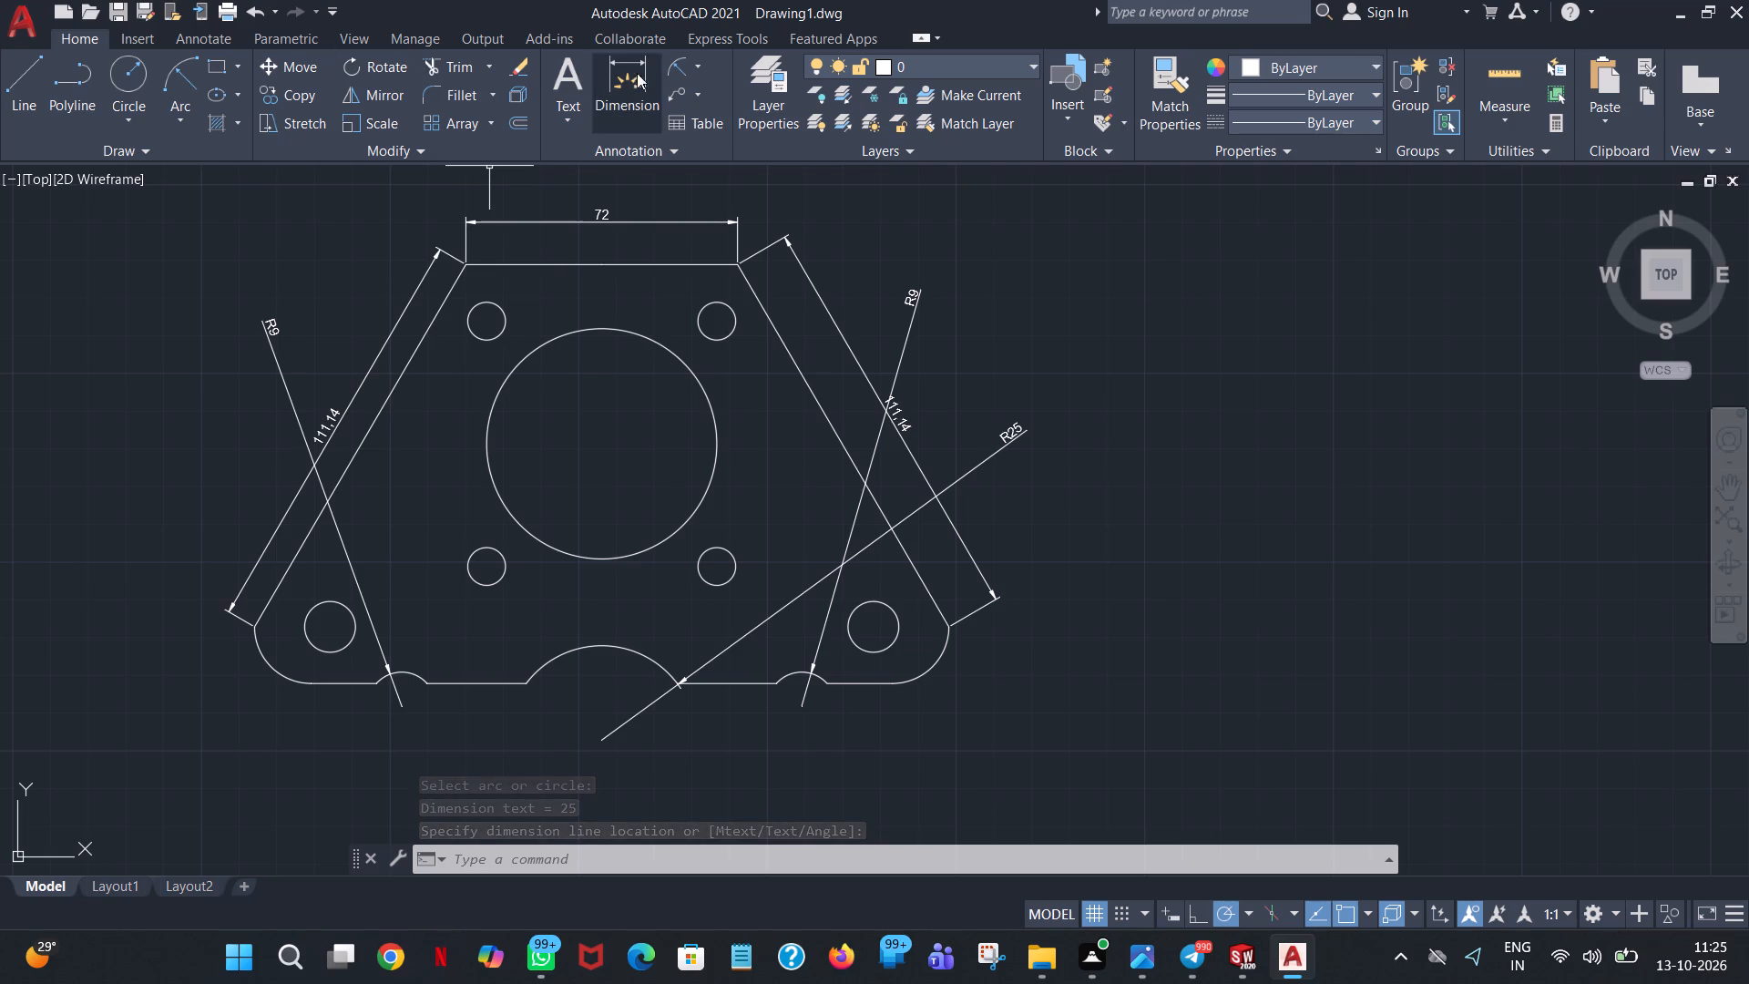
Add a radius dimension to the large central circle, with its text outside the plate's right sloped side.
left_click(676, 69)
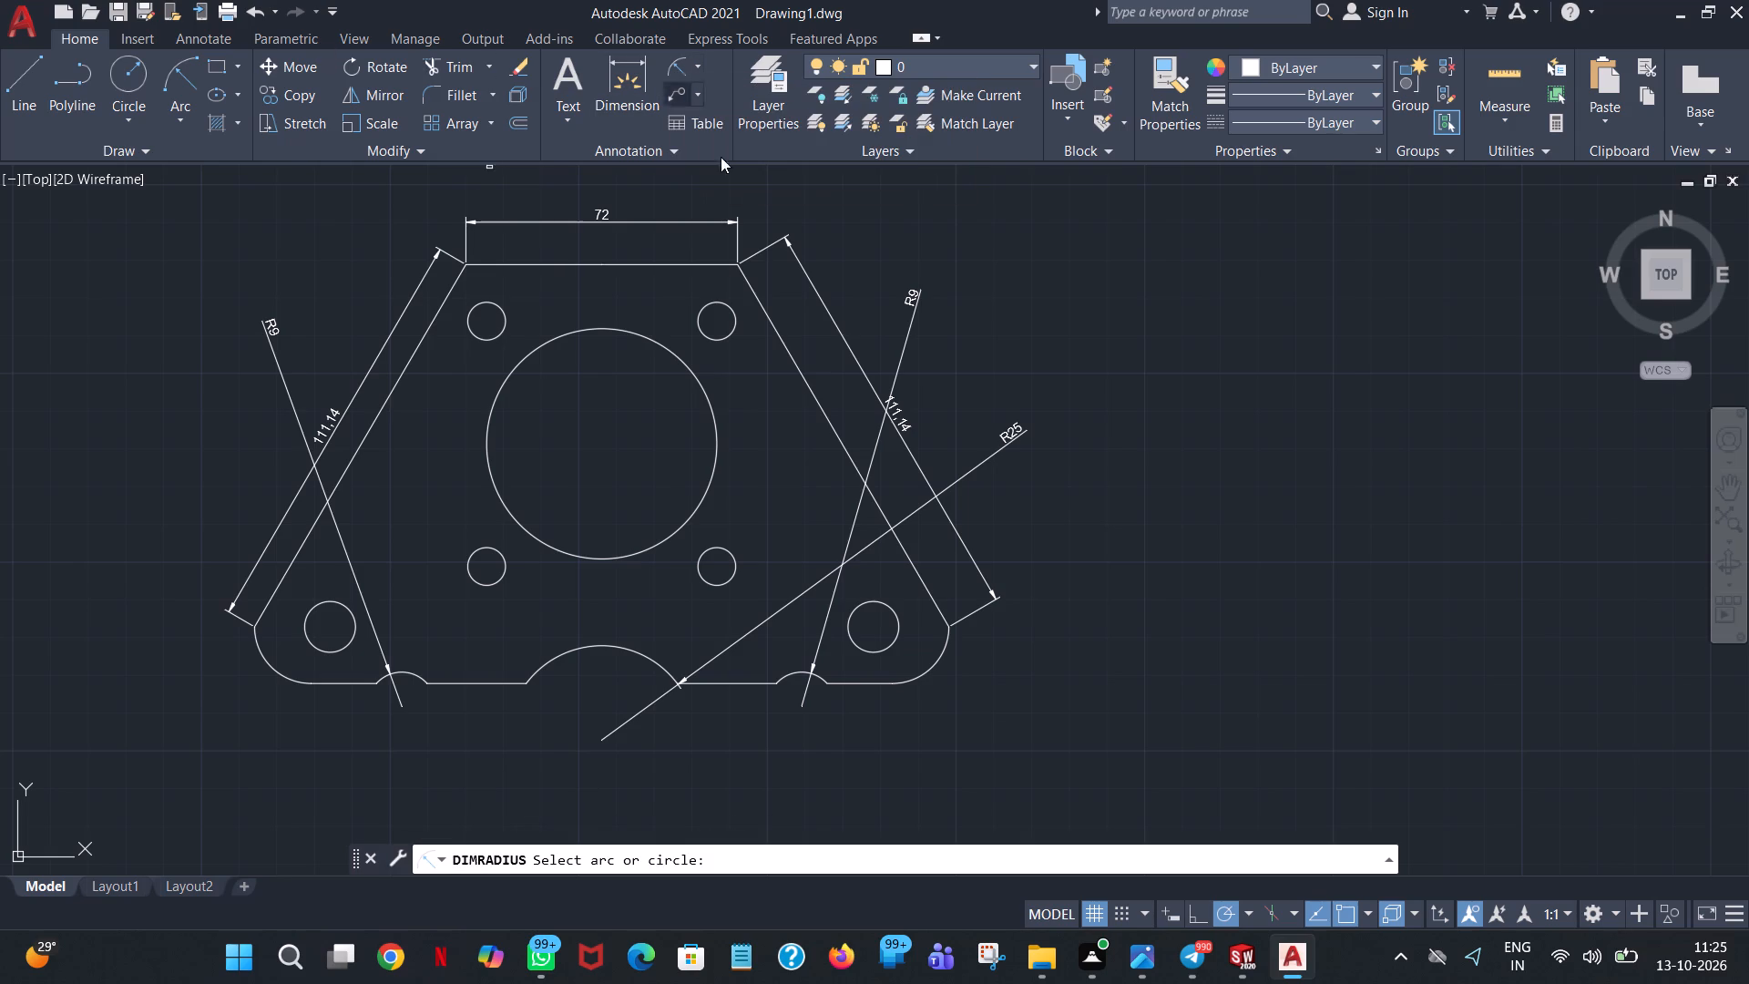
left_click(718, 444)
left_click(963, 330)
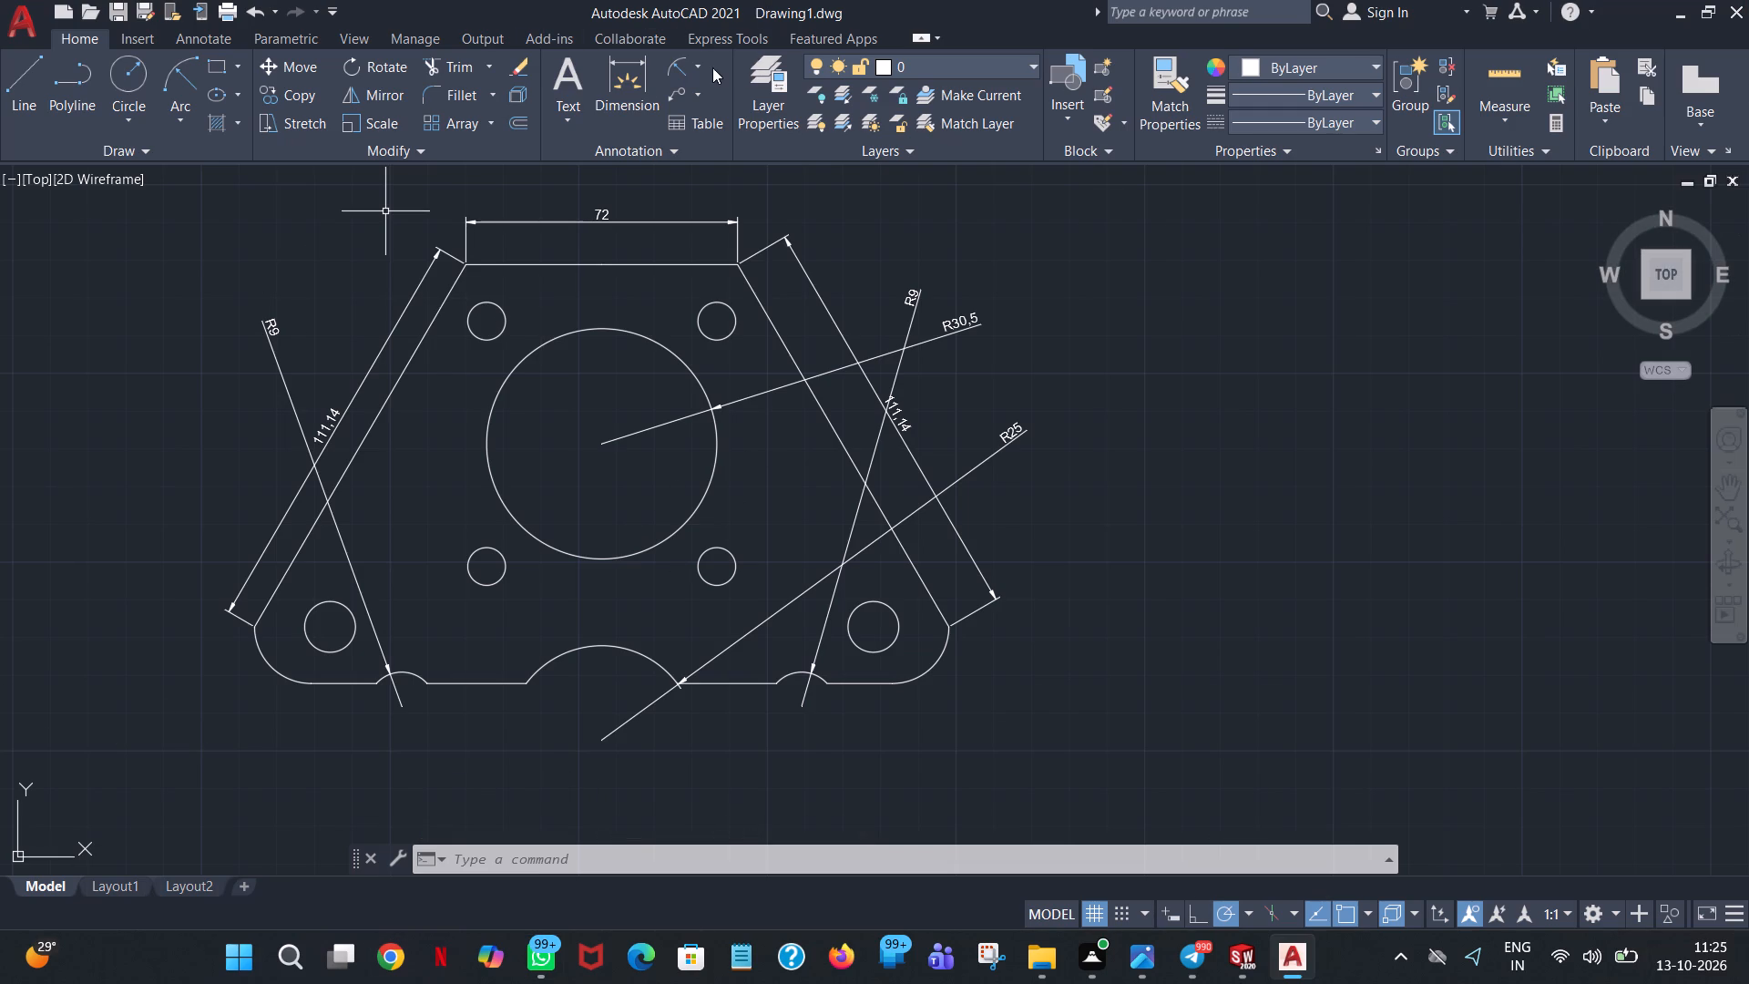
Add diameter dimensions to the four small holes around the central circle, placing each text outside the plate on the hole's own side.
left_click(681, 69)
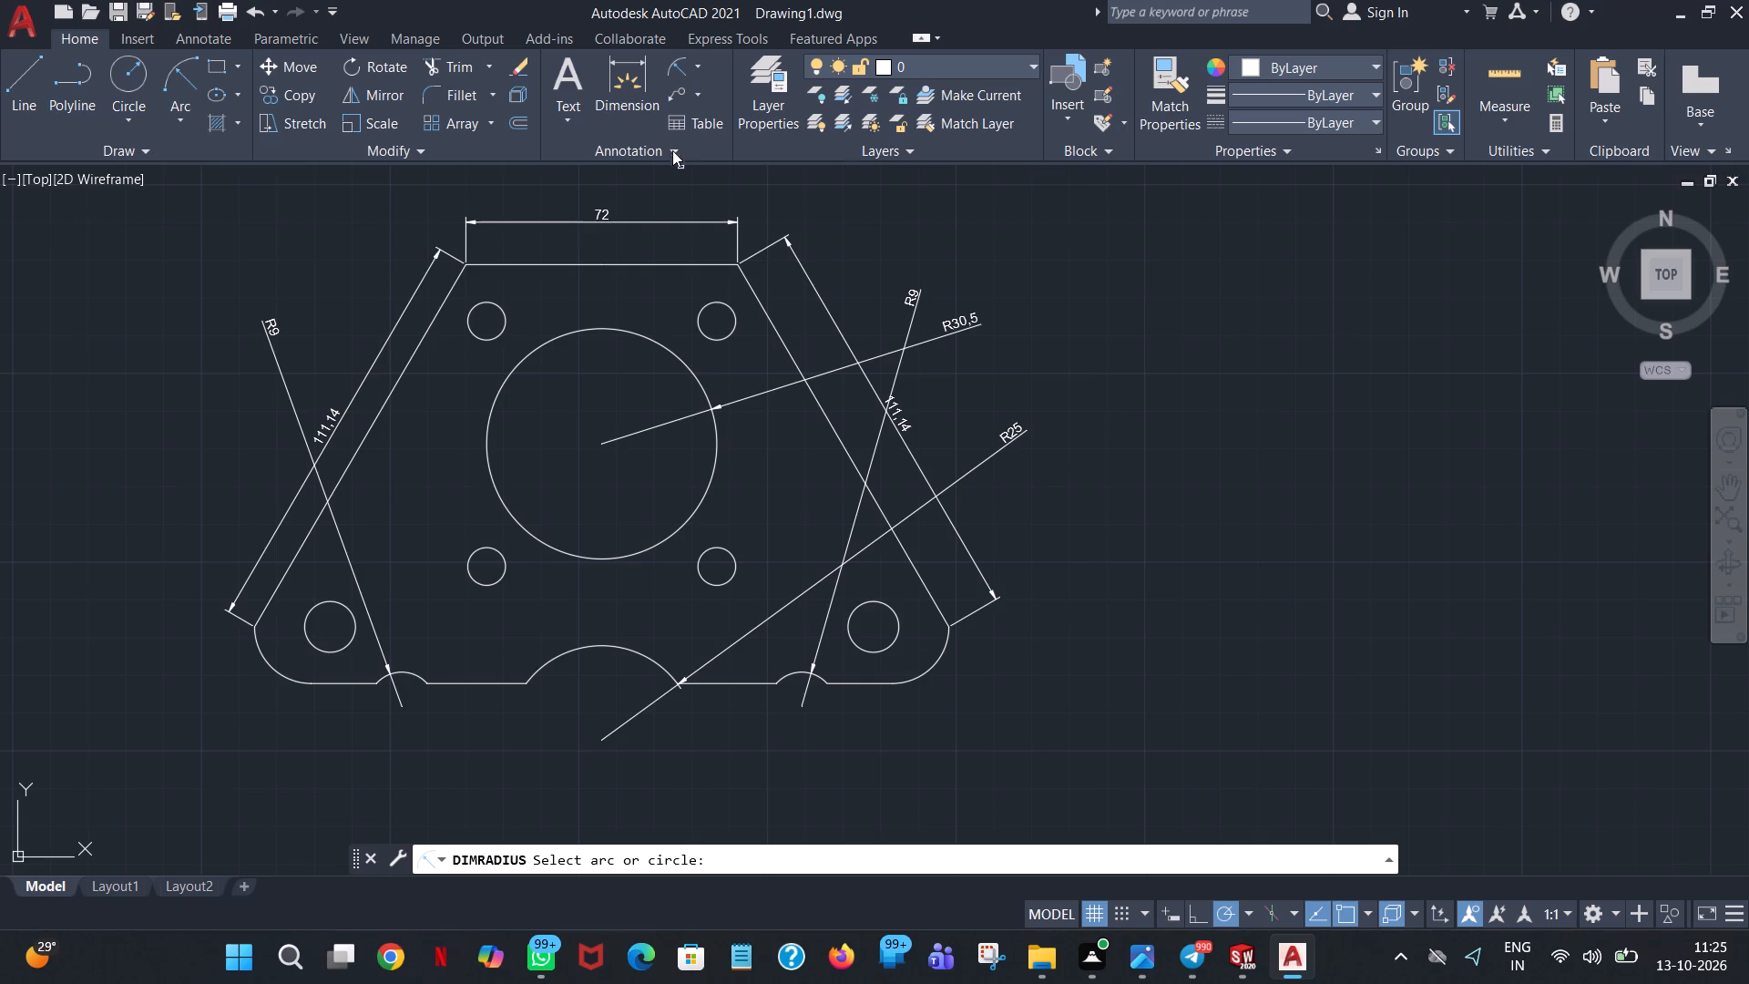
left_click(695, 75)
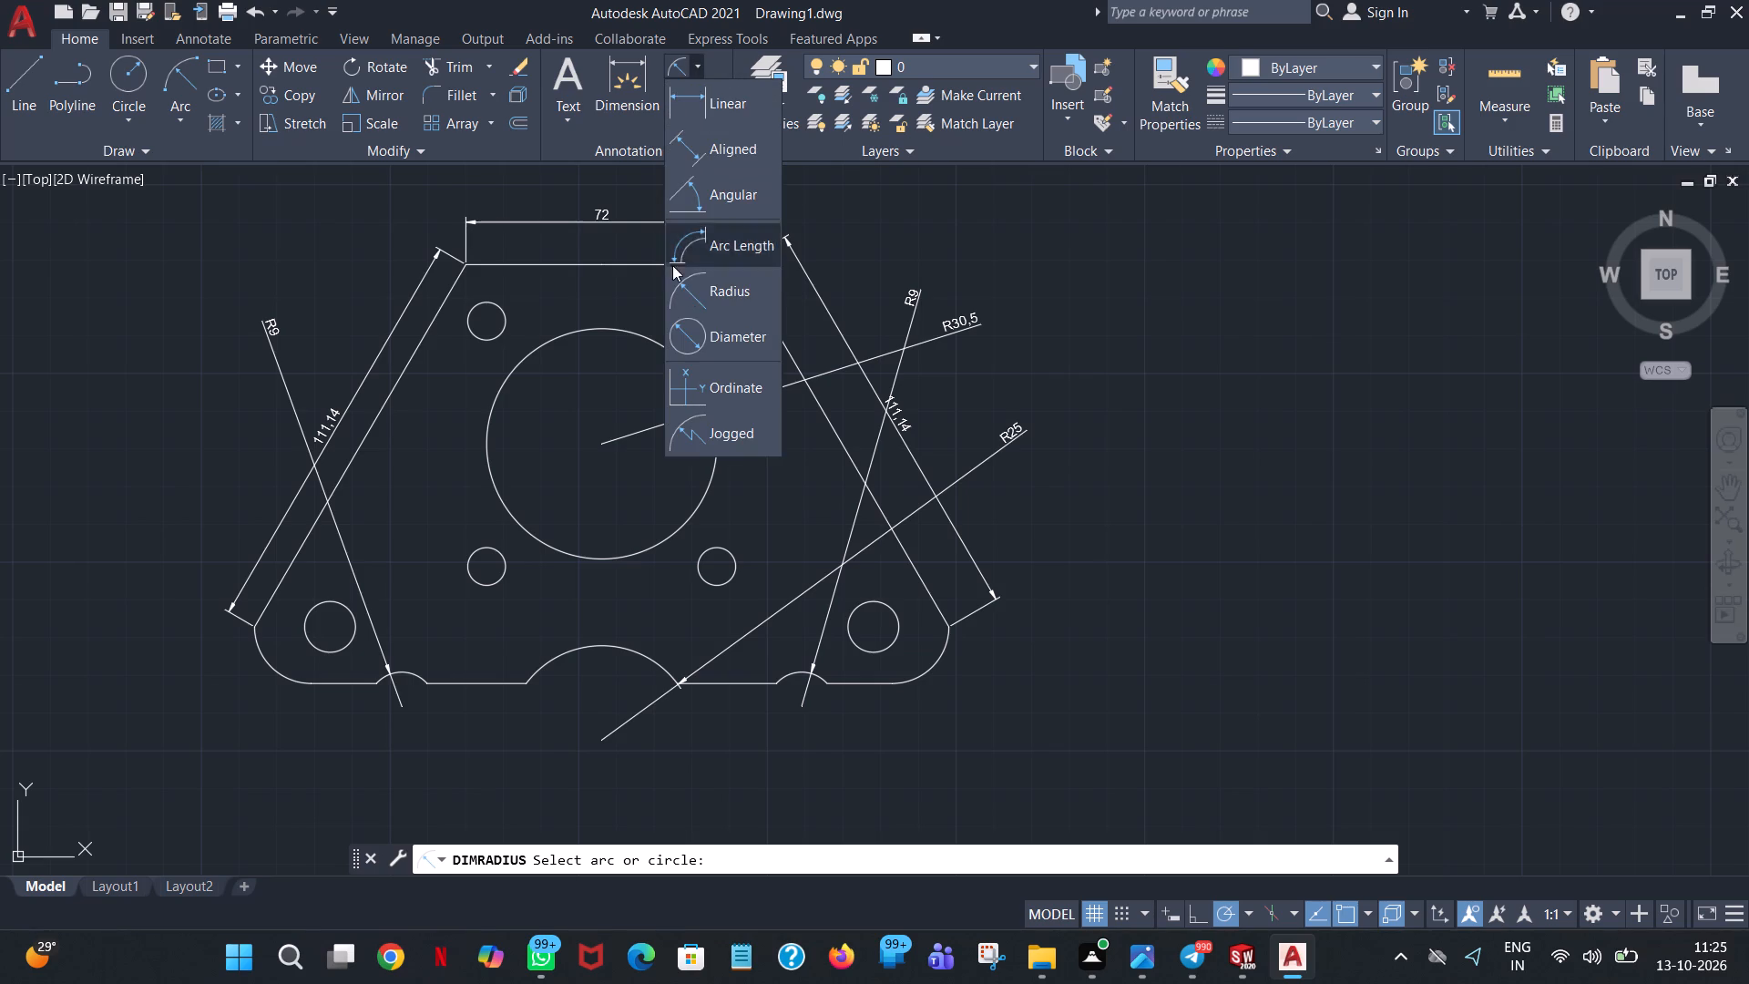
left_click(715, 328)
left_click(738, 318)
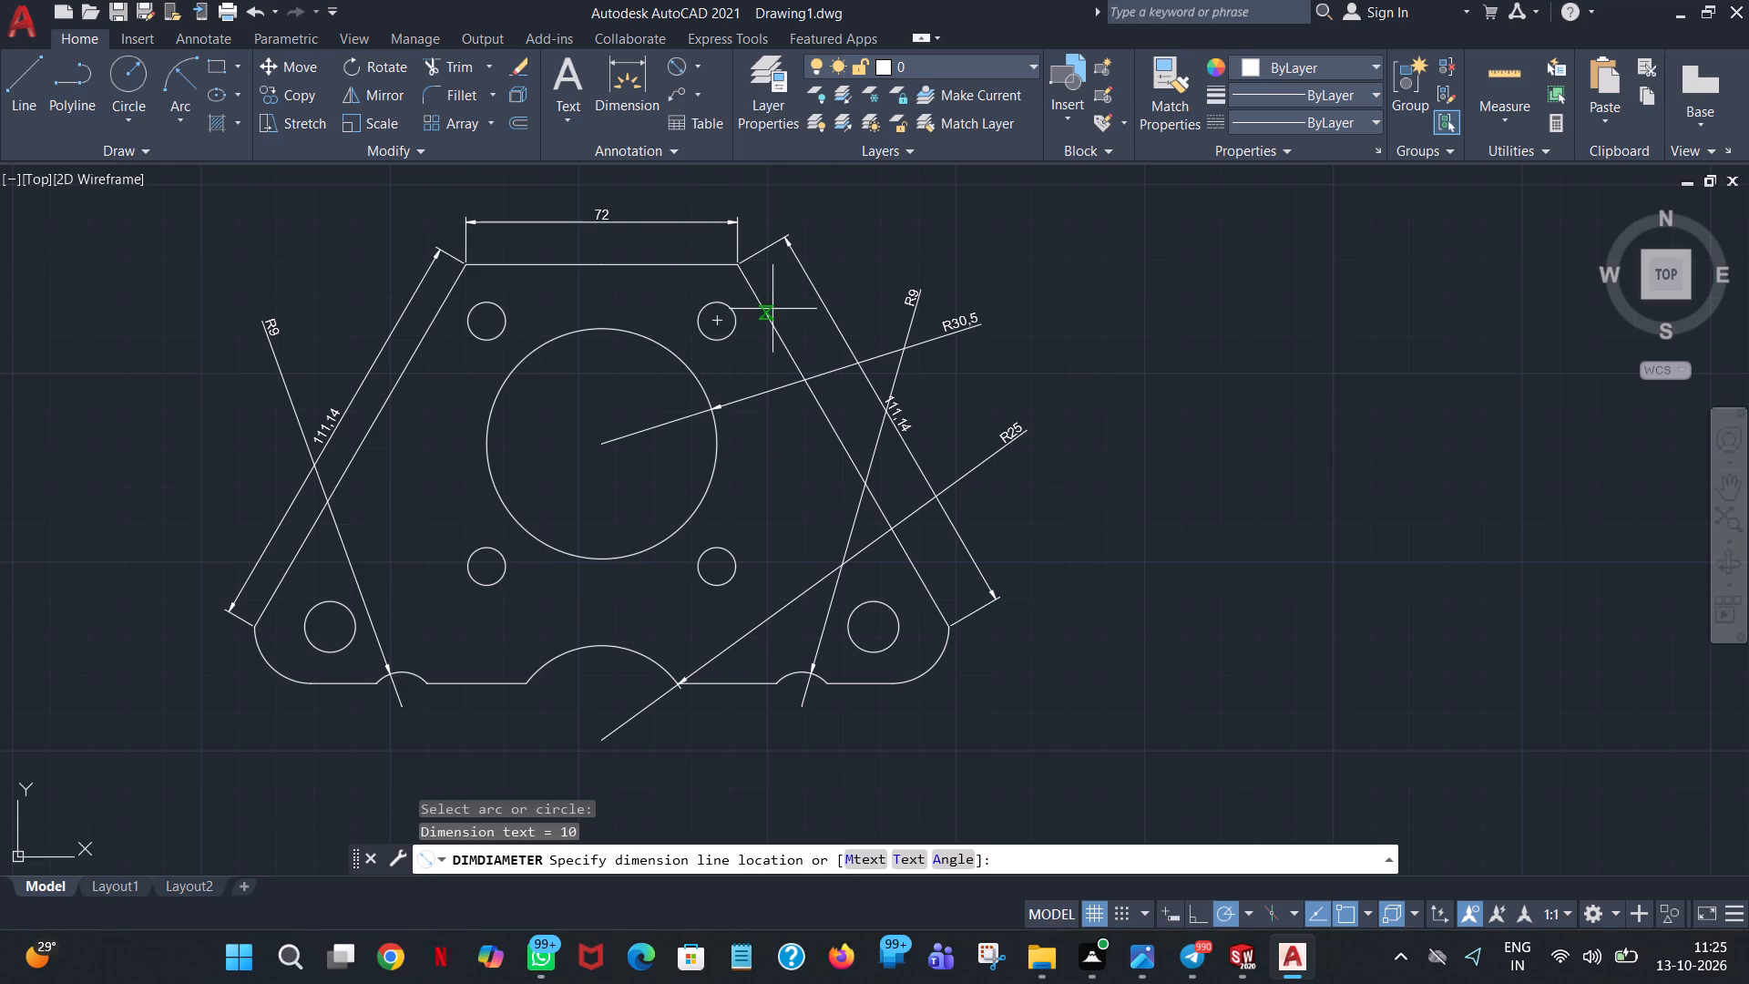
left_click(915, 265)
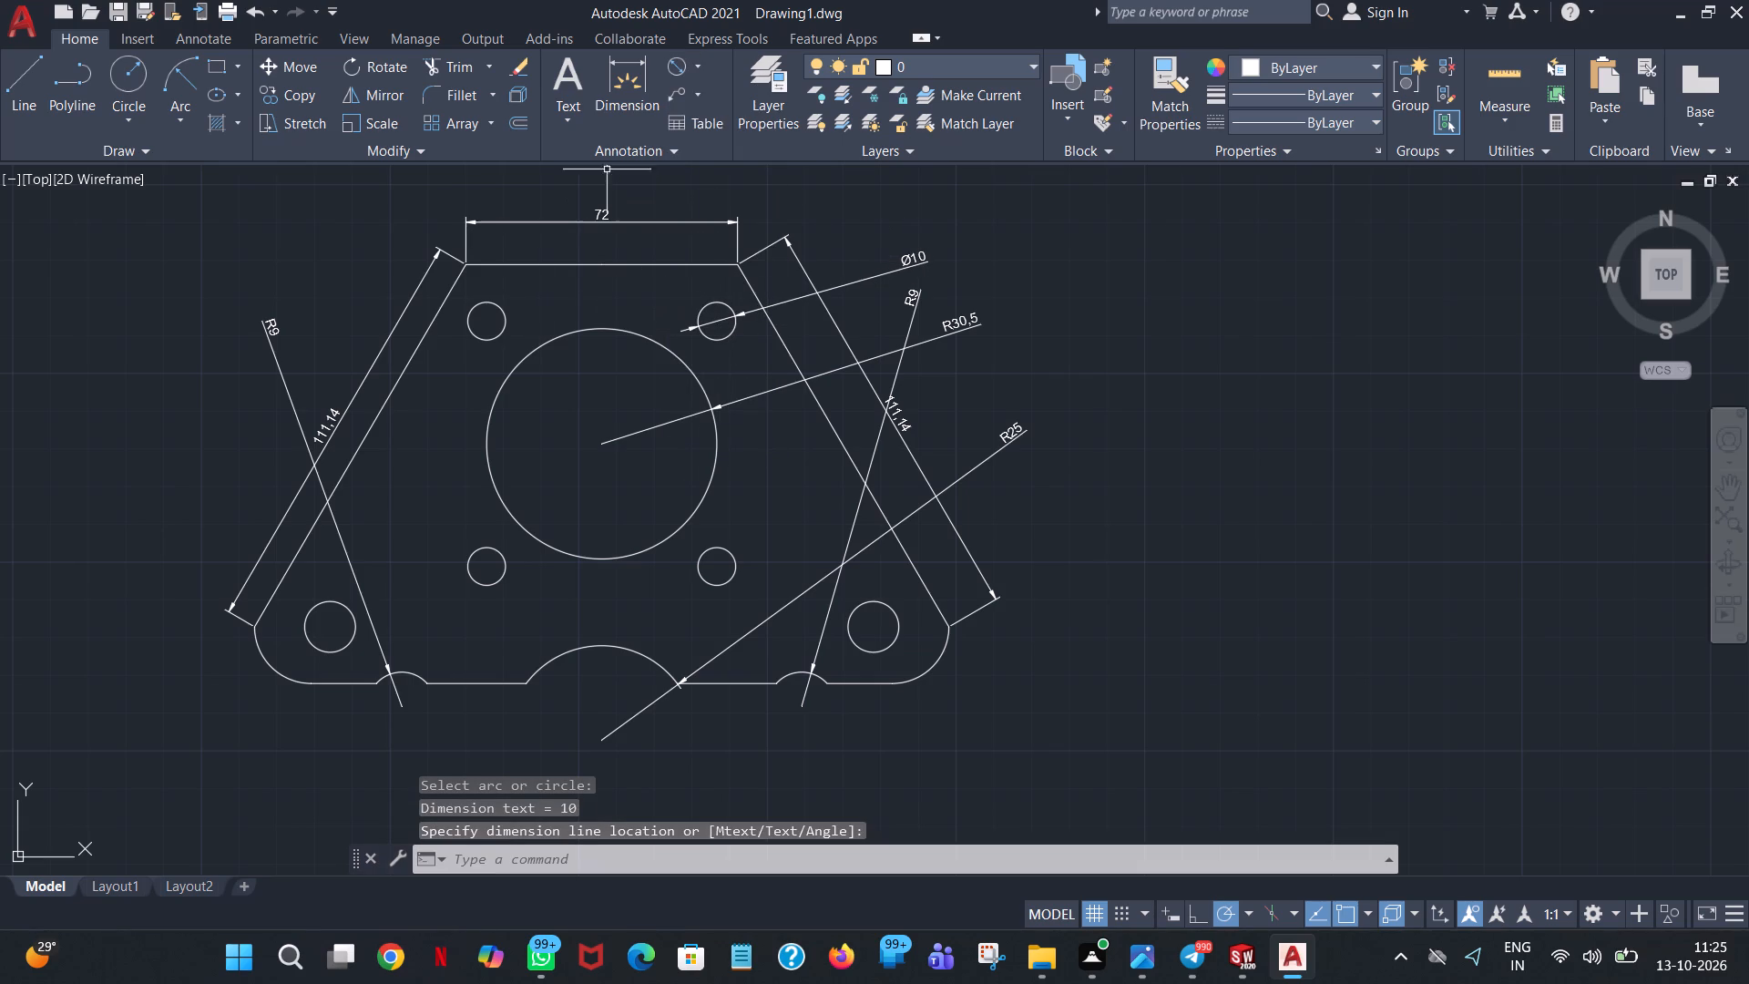
left_click(675, 75)
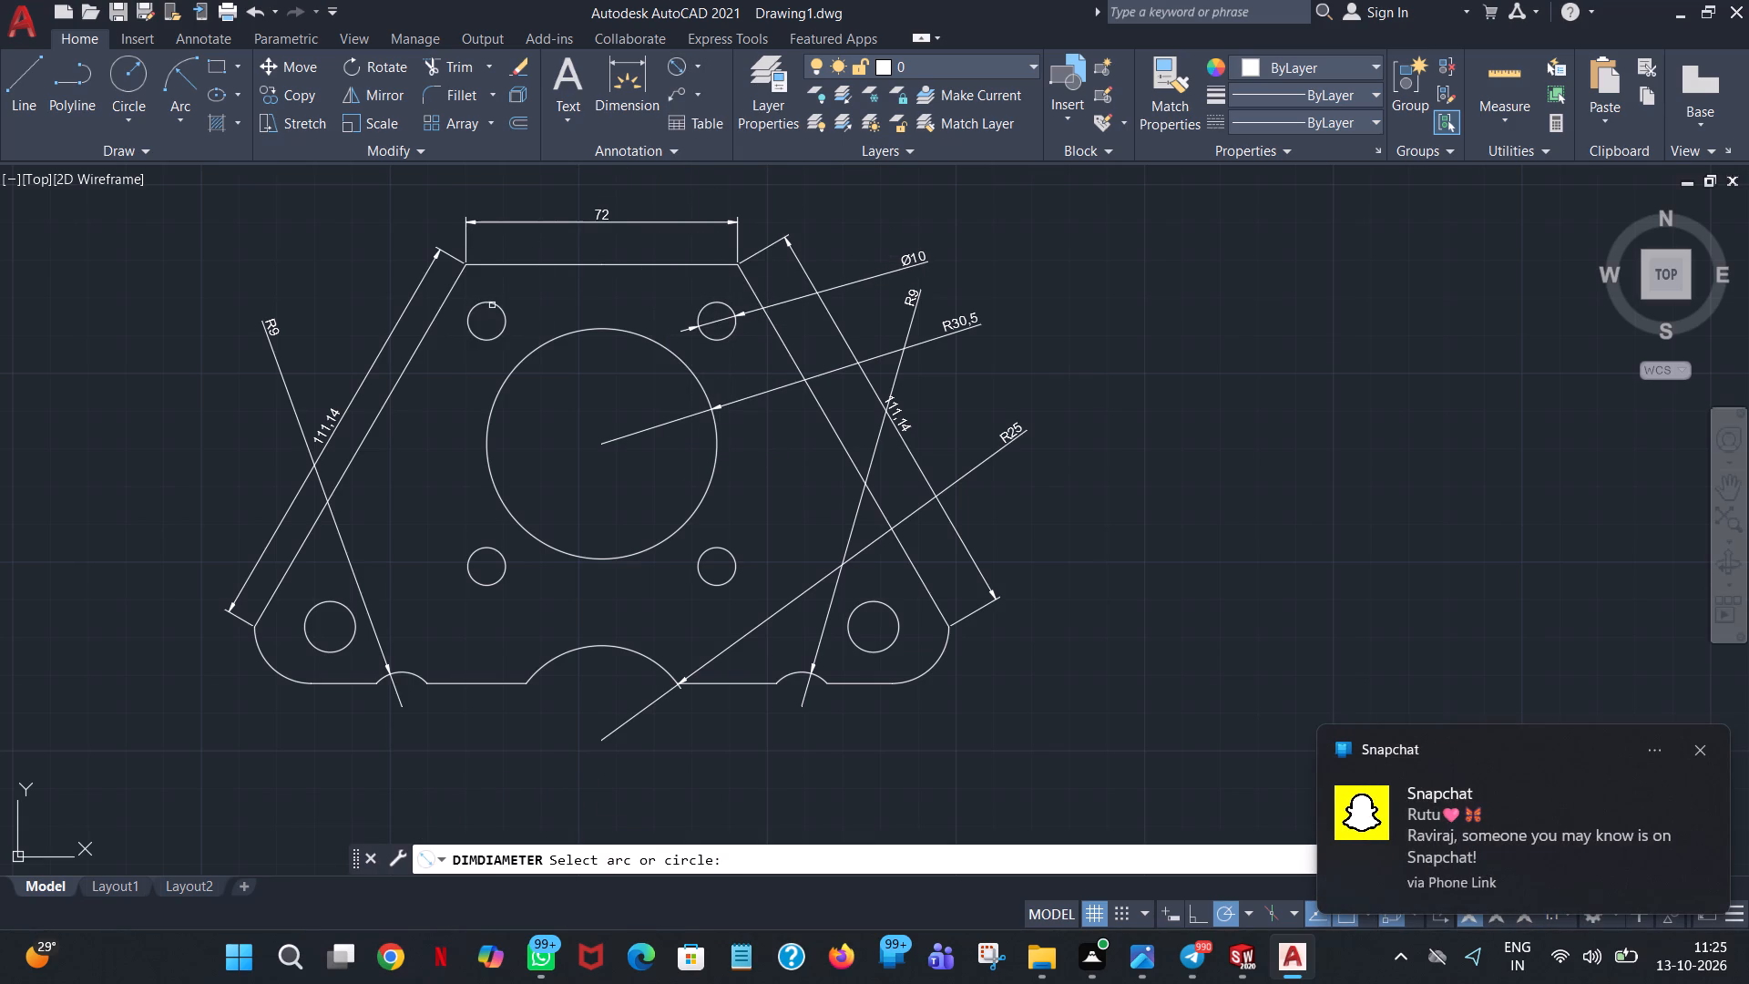
left_click(494, 302)
left_click(341, 229)
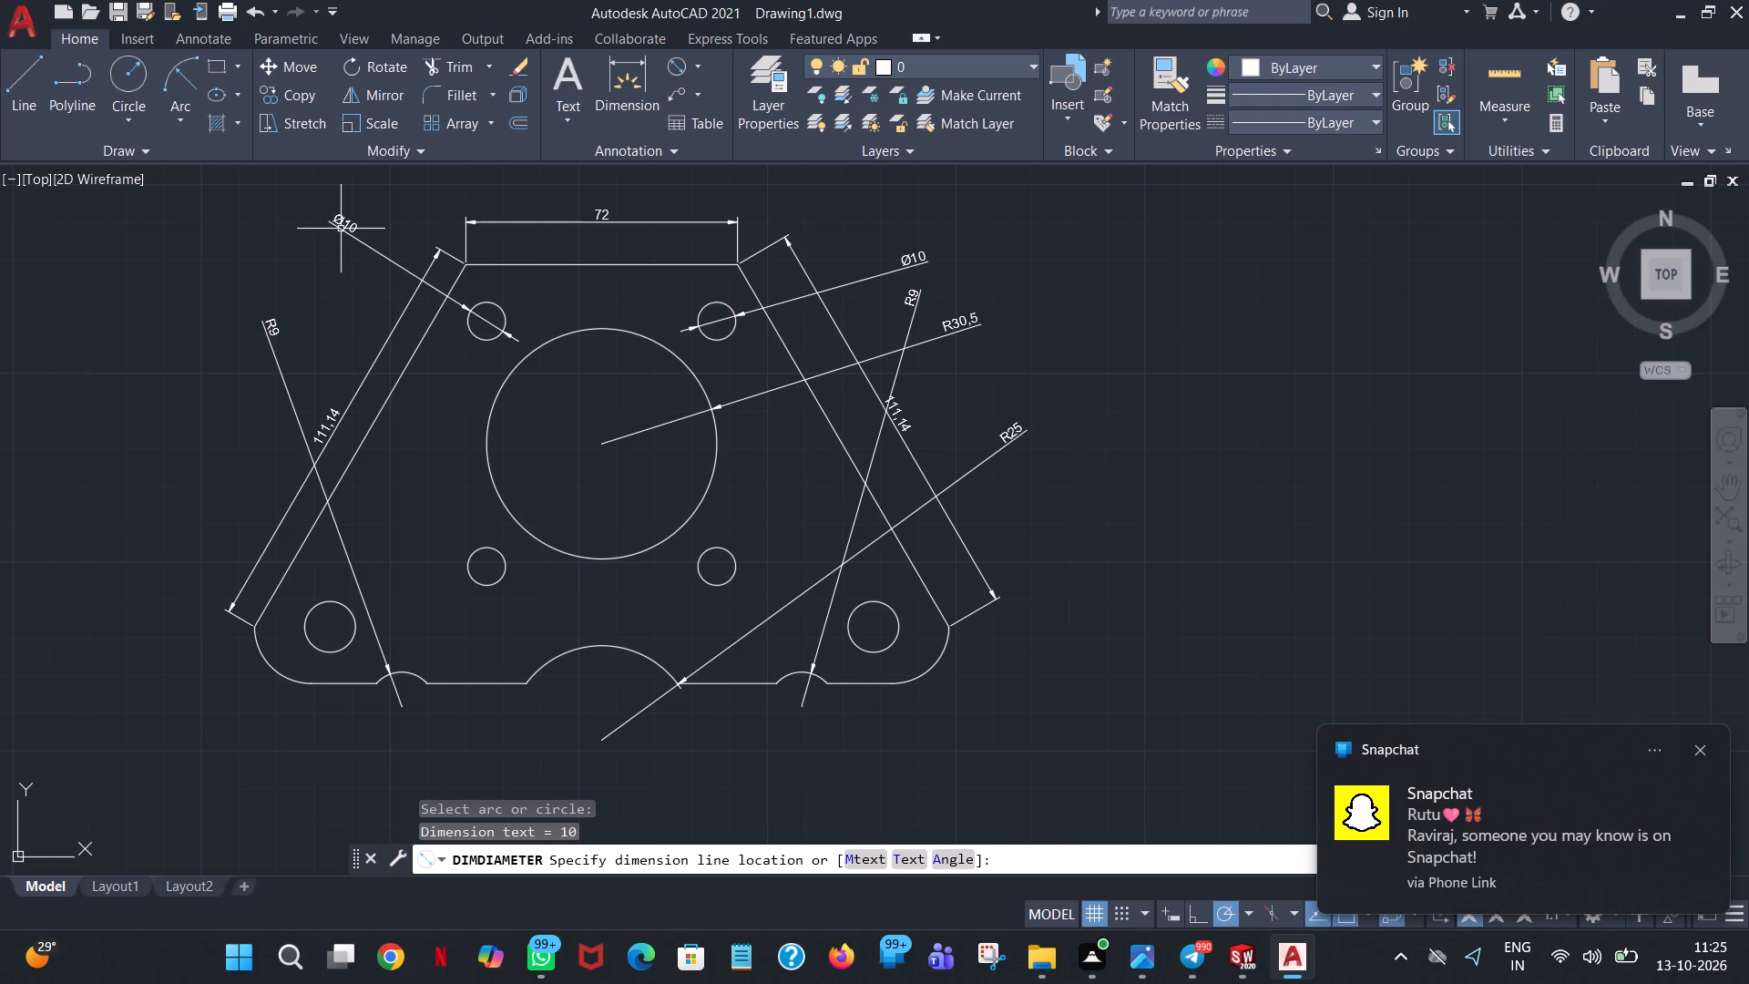
left_click(672, 70)
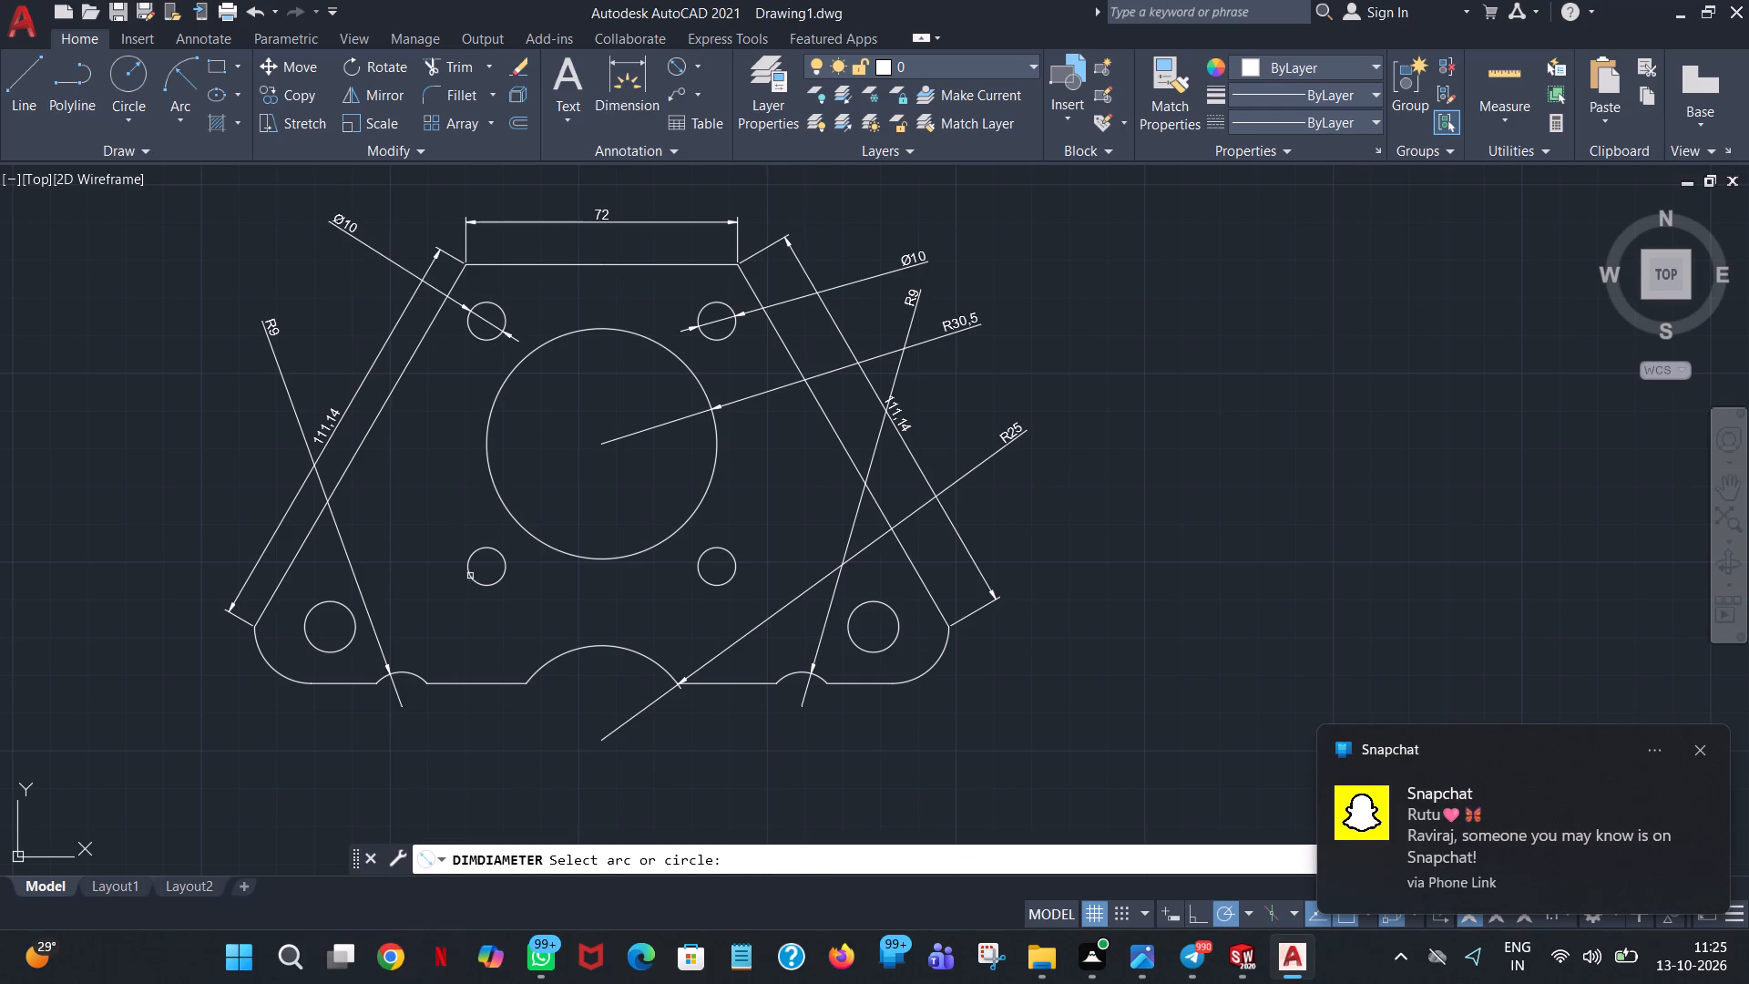
left_click(472, 577)
left_click(100, 470)
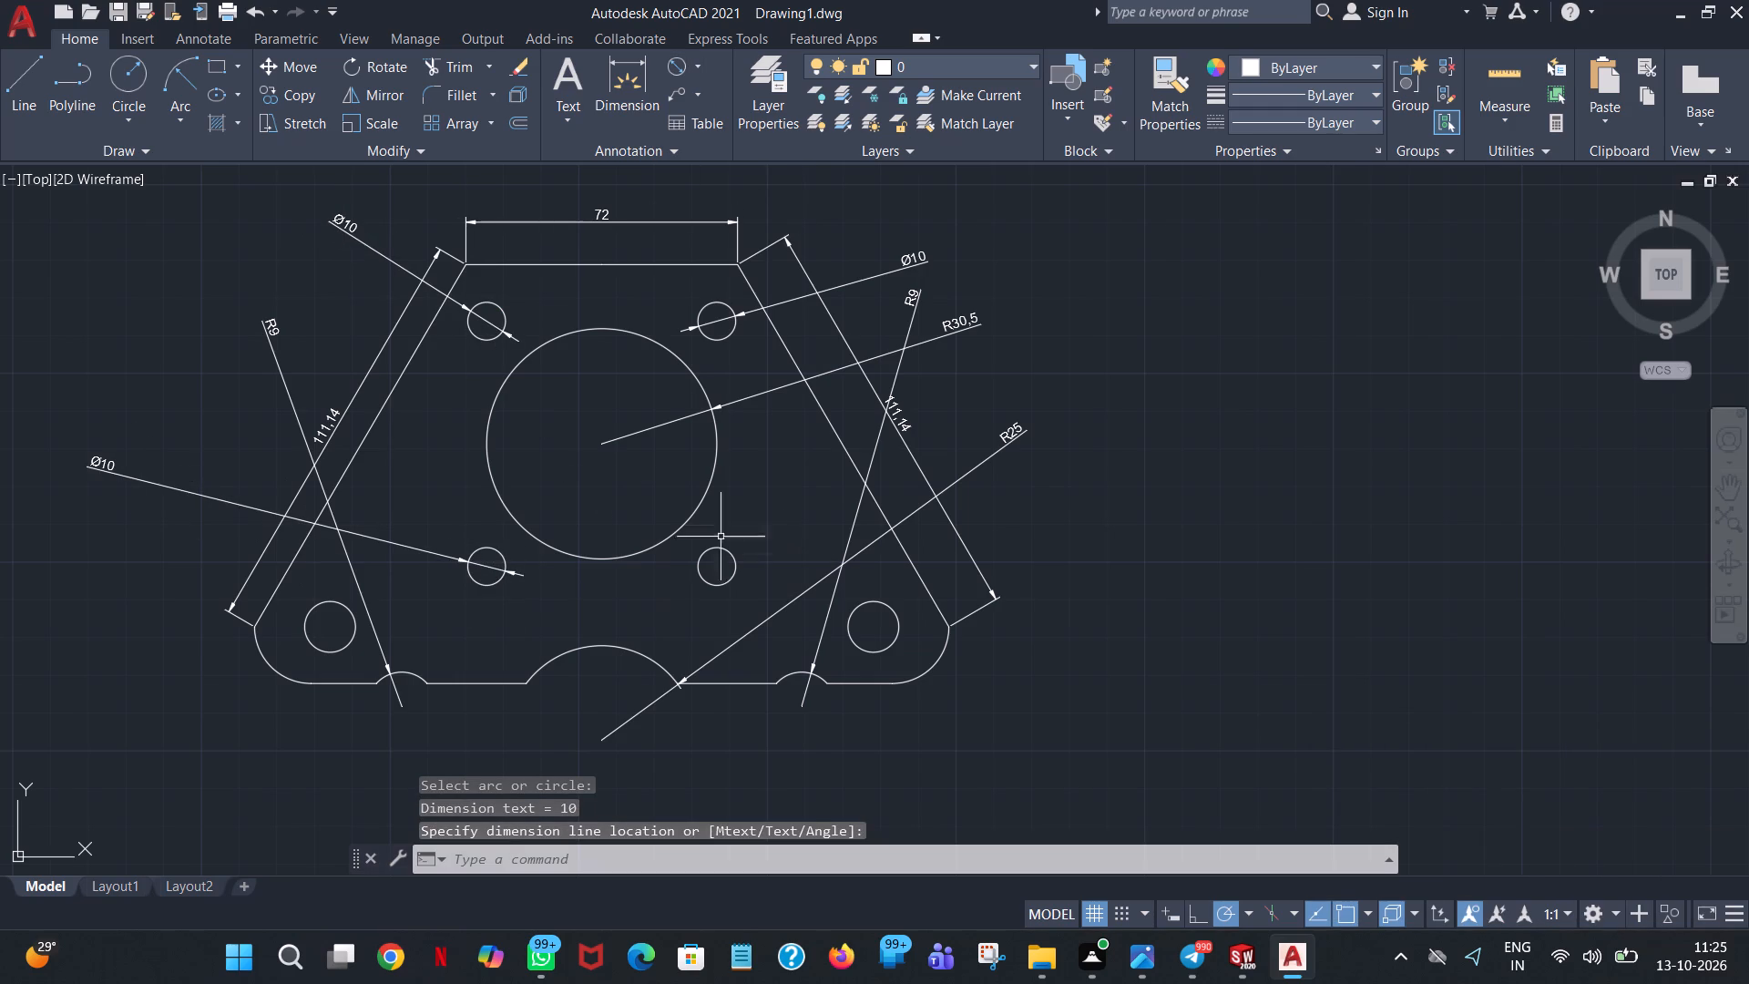
left_click(665, 70)
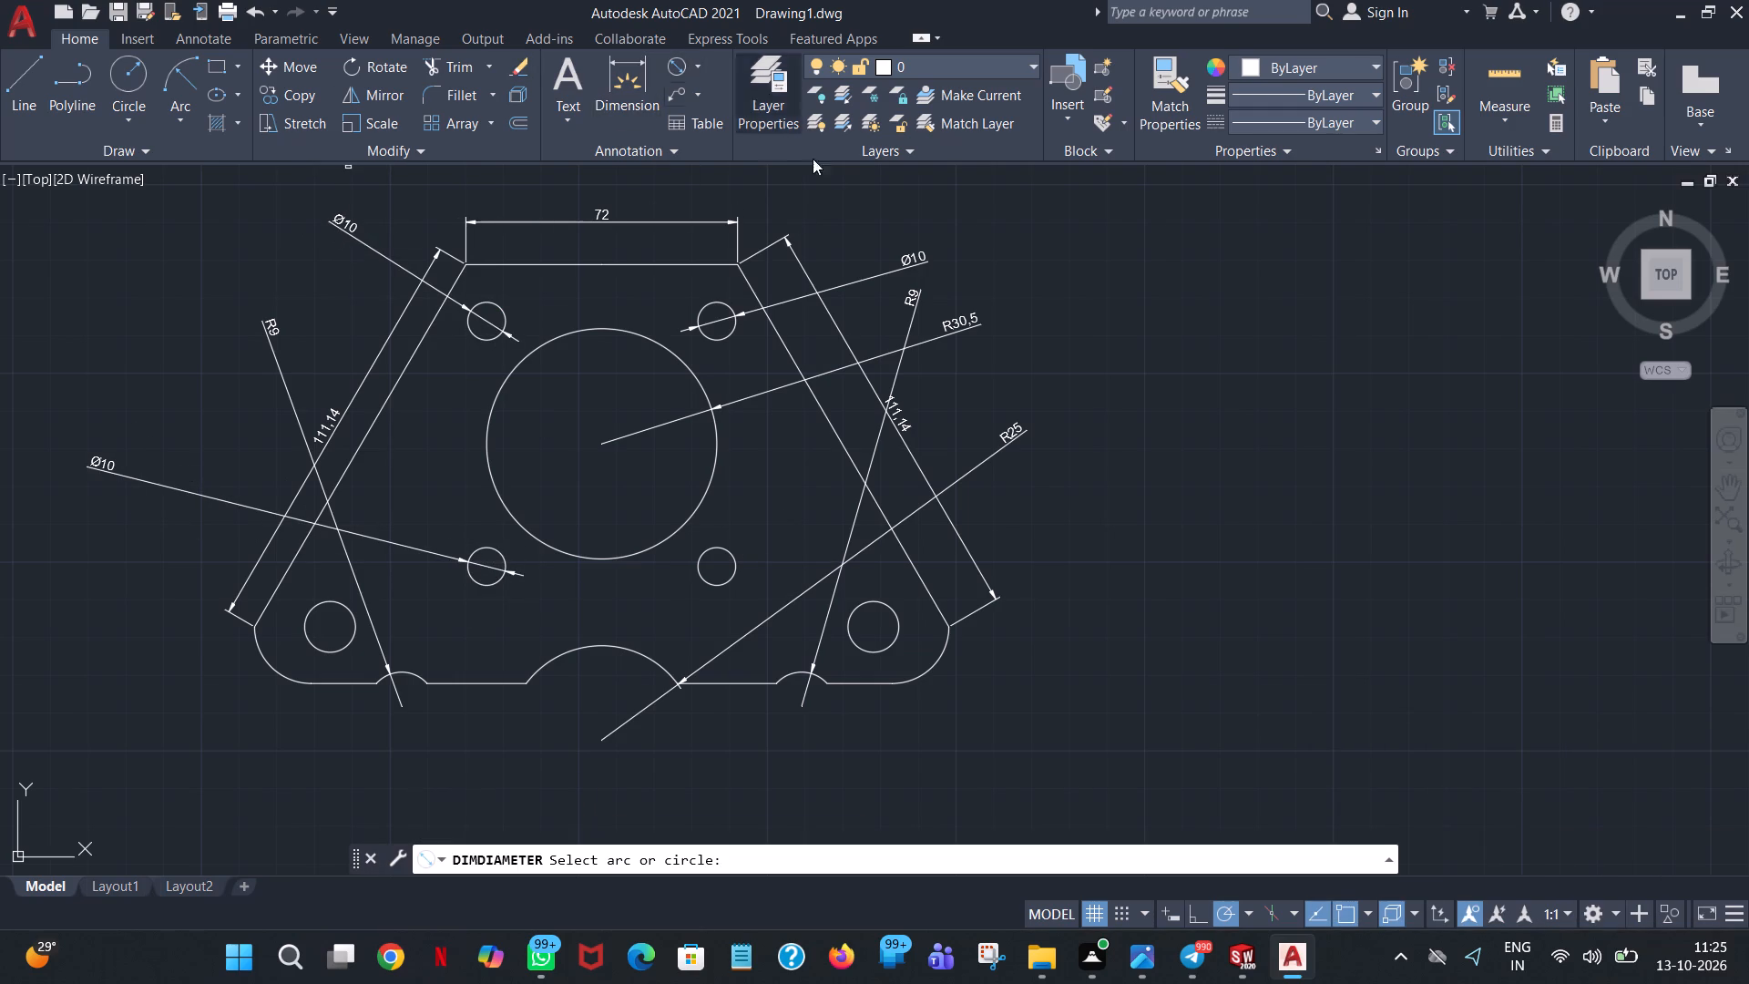
left_click(733, 552)
left_click(1096, 456)
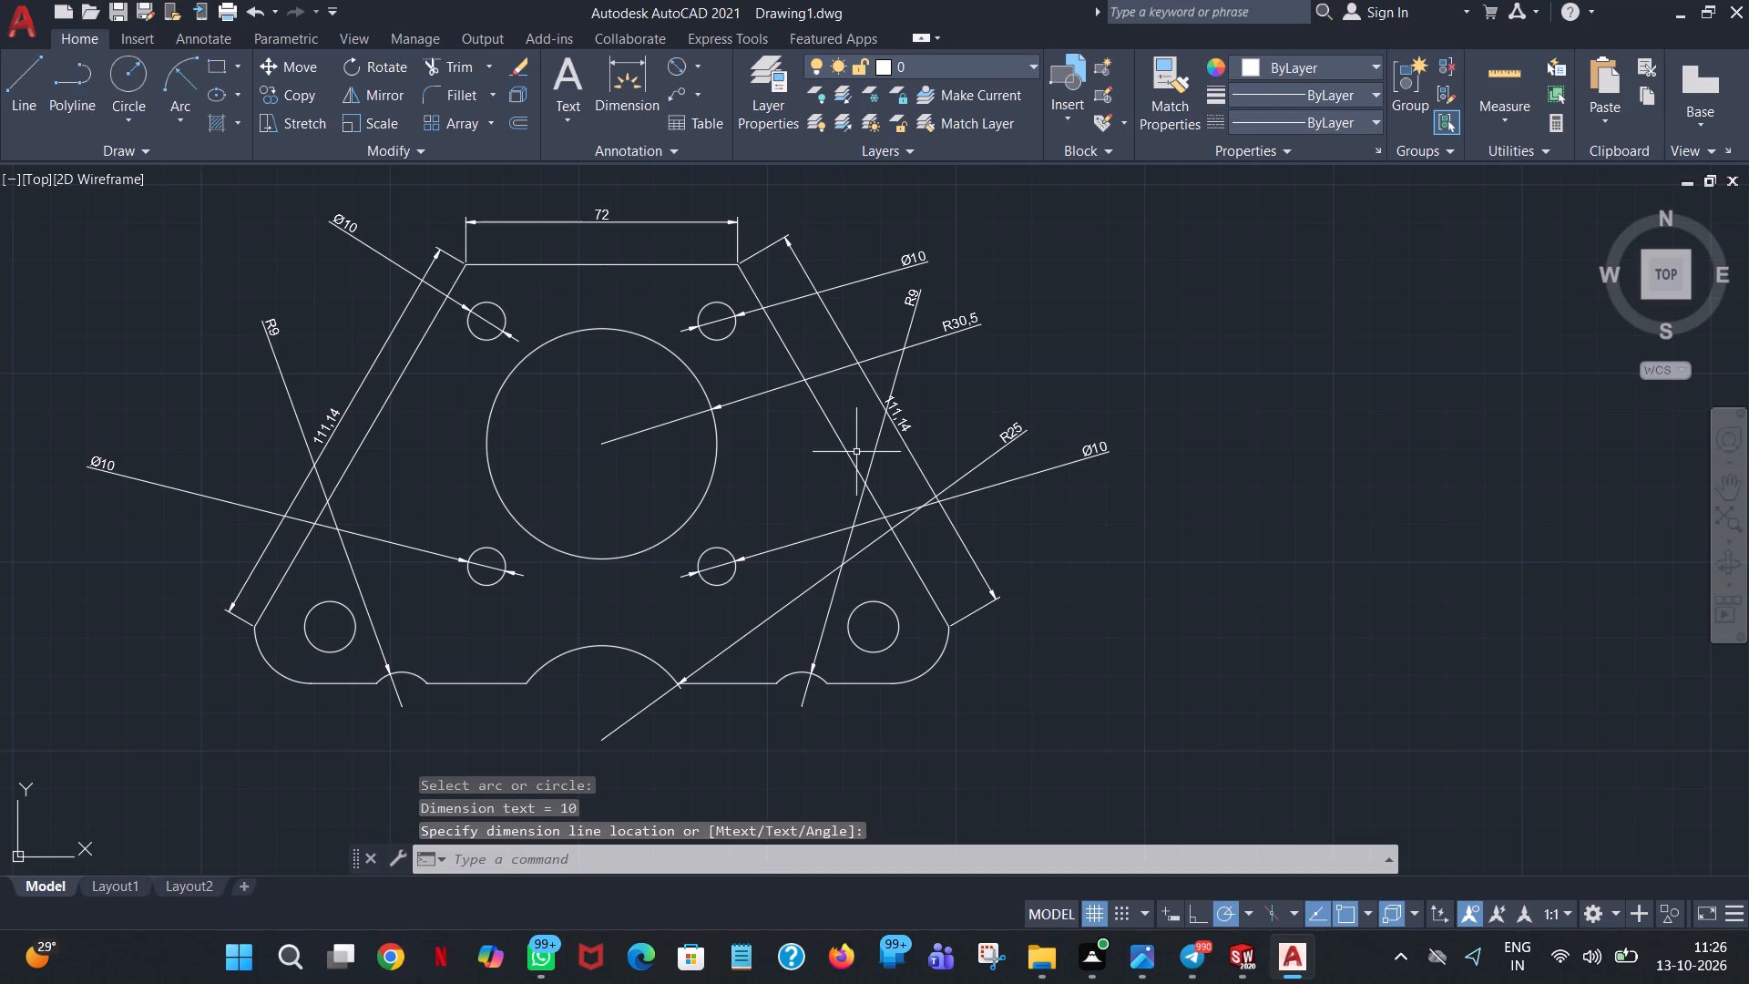
Add diameter dimensions to the two lower corner holes, right one first, placing each text outside the plate beside its corner.
left_click(678, 65)
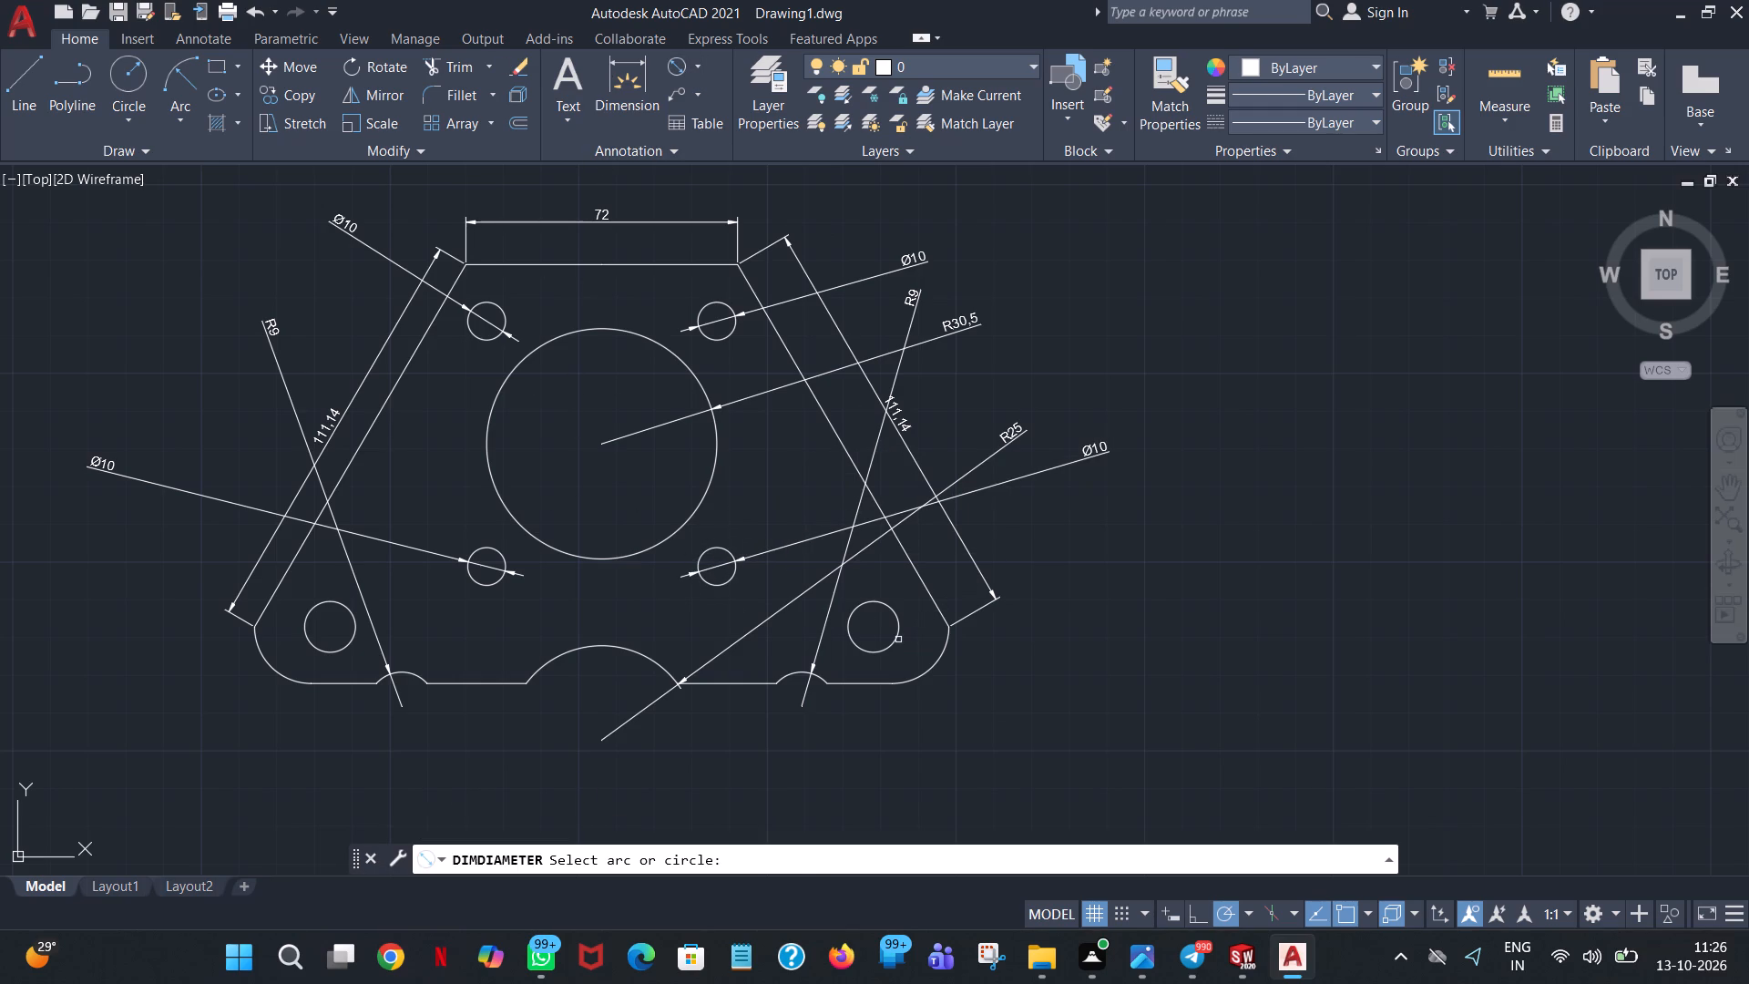
left_click(897, 641)
left_click(1164, 727)
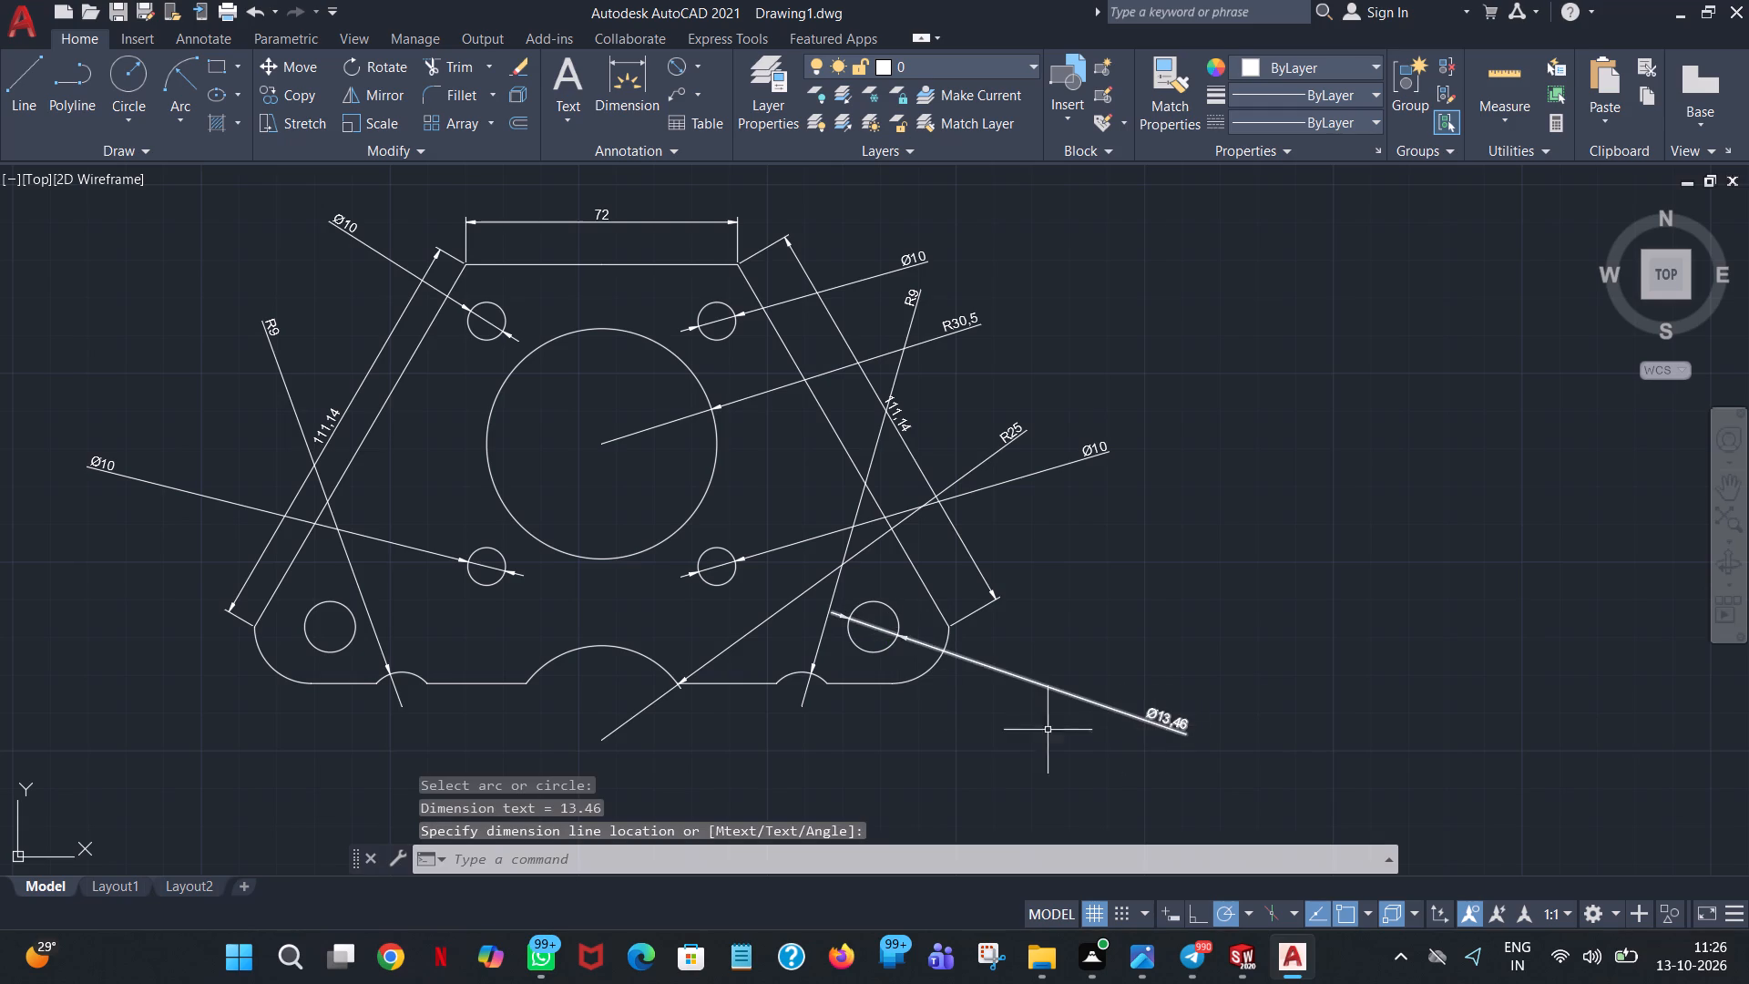
left_click(687, 67)
left_click(314, 646)
left_click(183, 681)
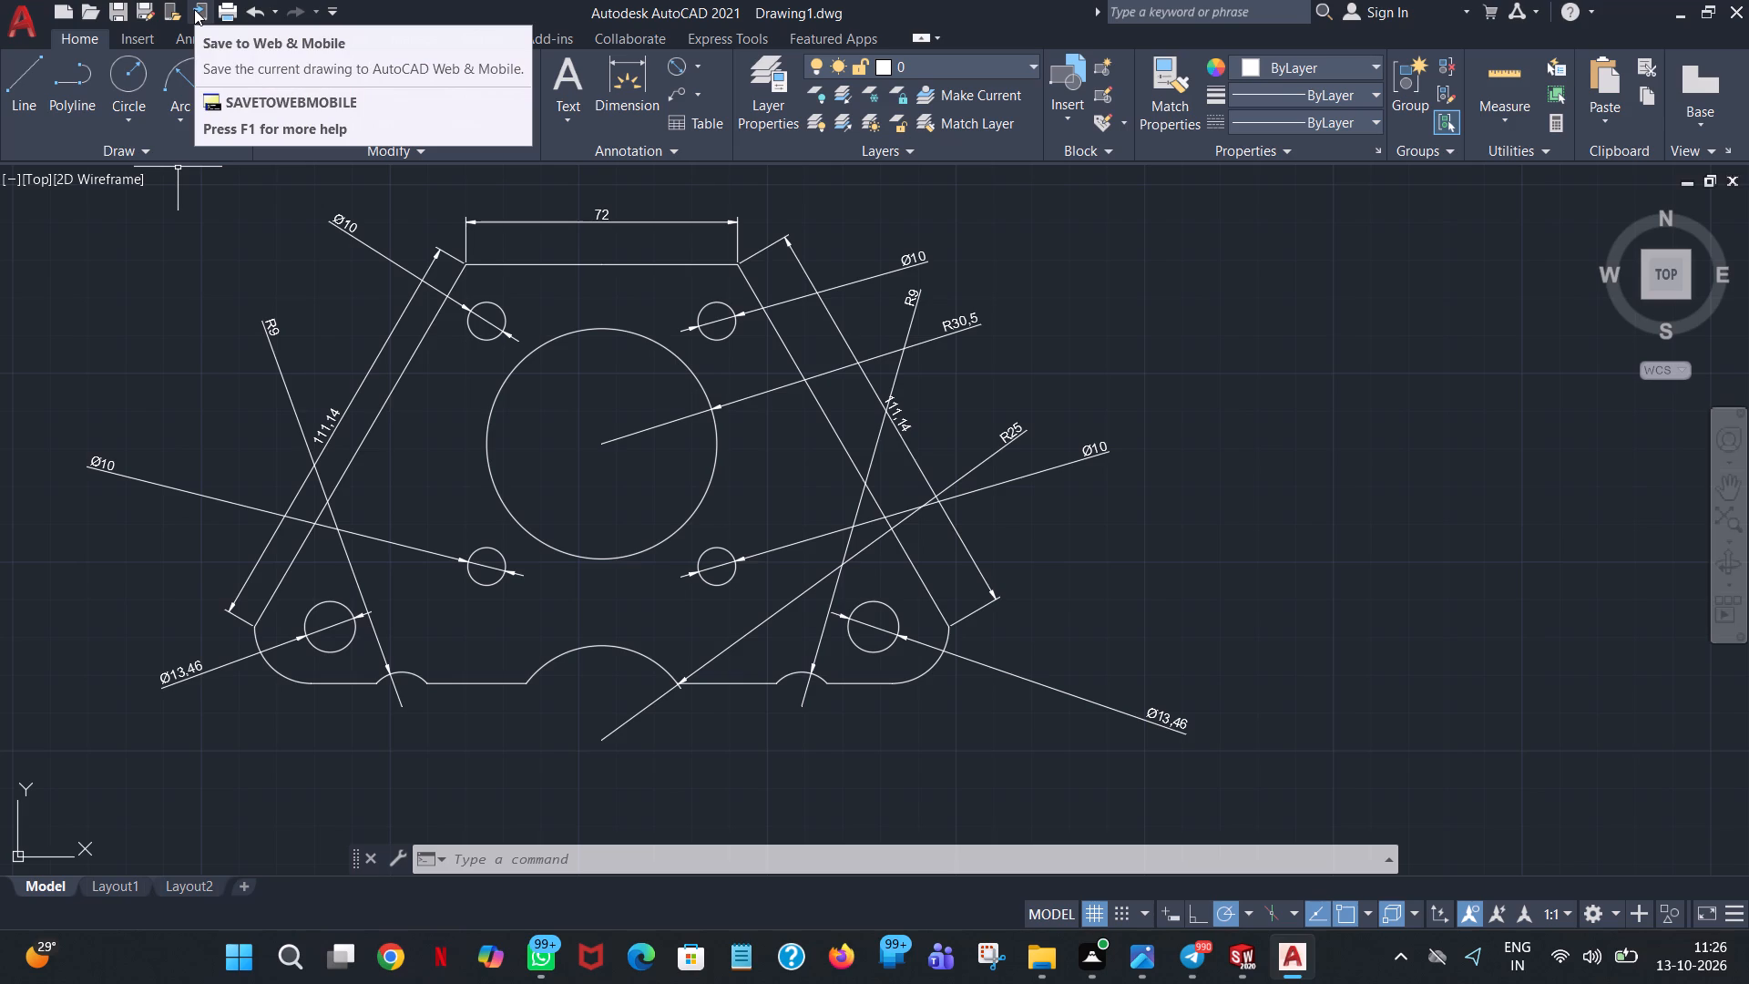
Run the LOGFILEOFF command to stop recording the log file.
key("l")
type("og")
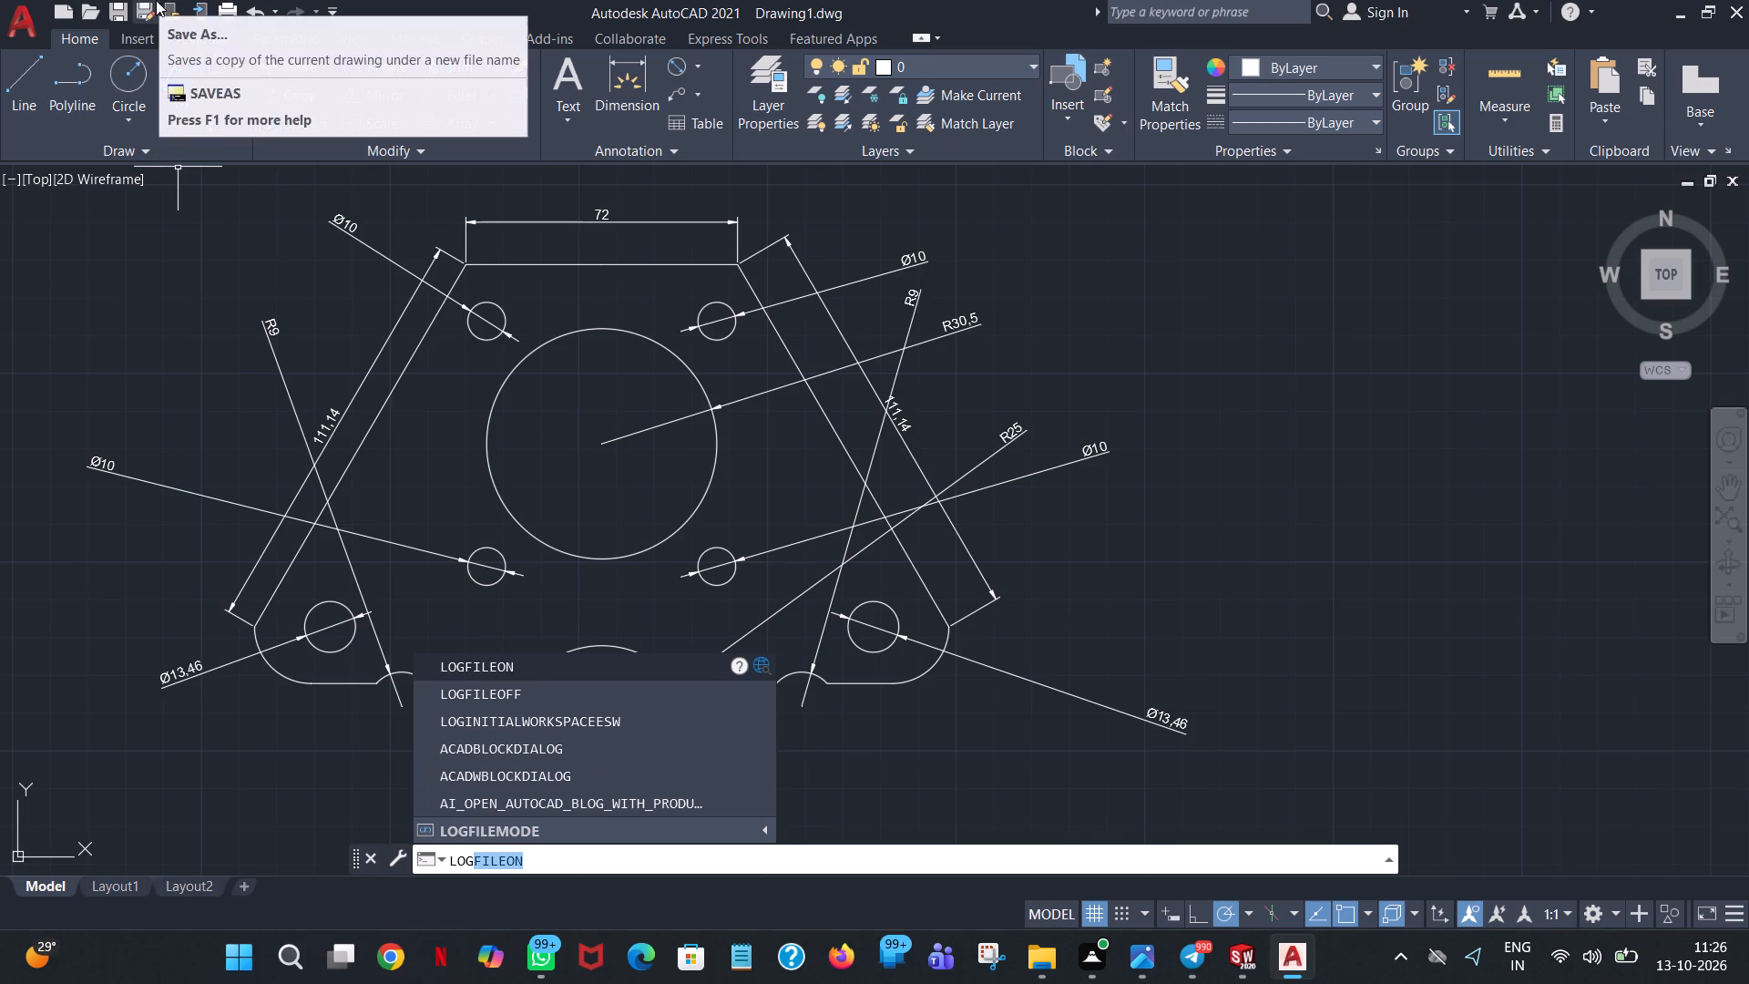
left_click(493, 692)
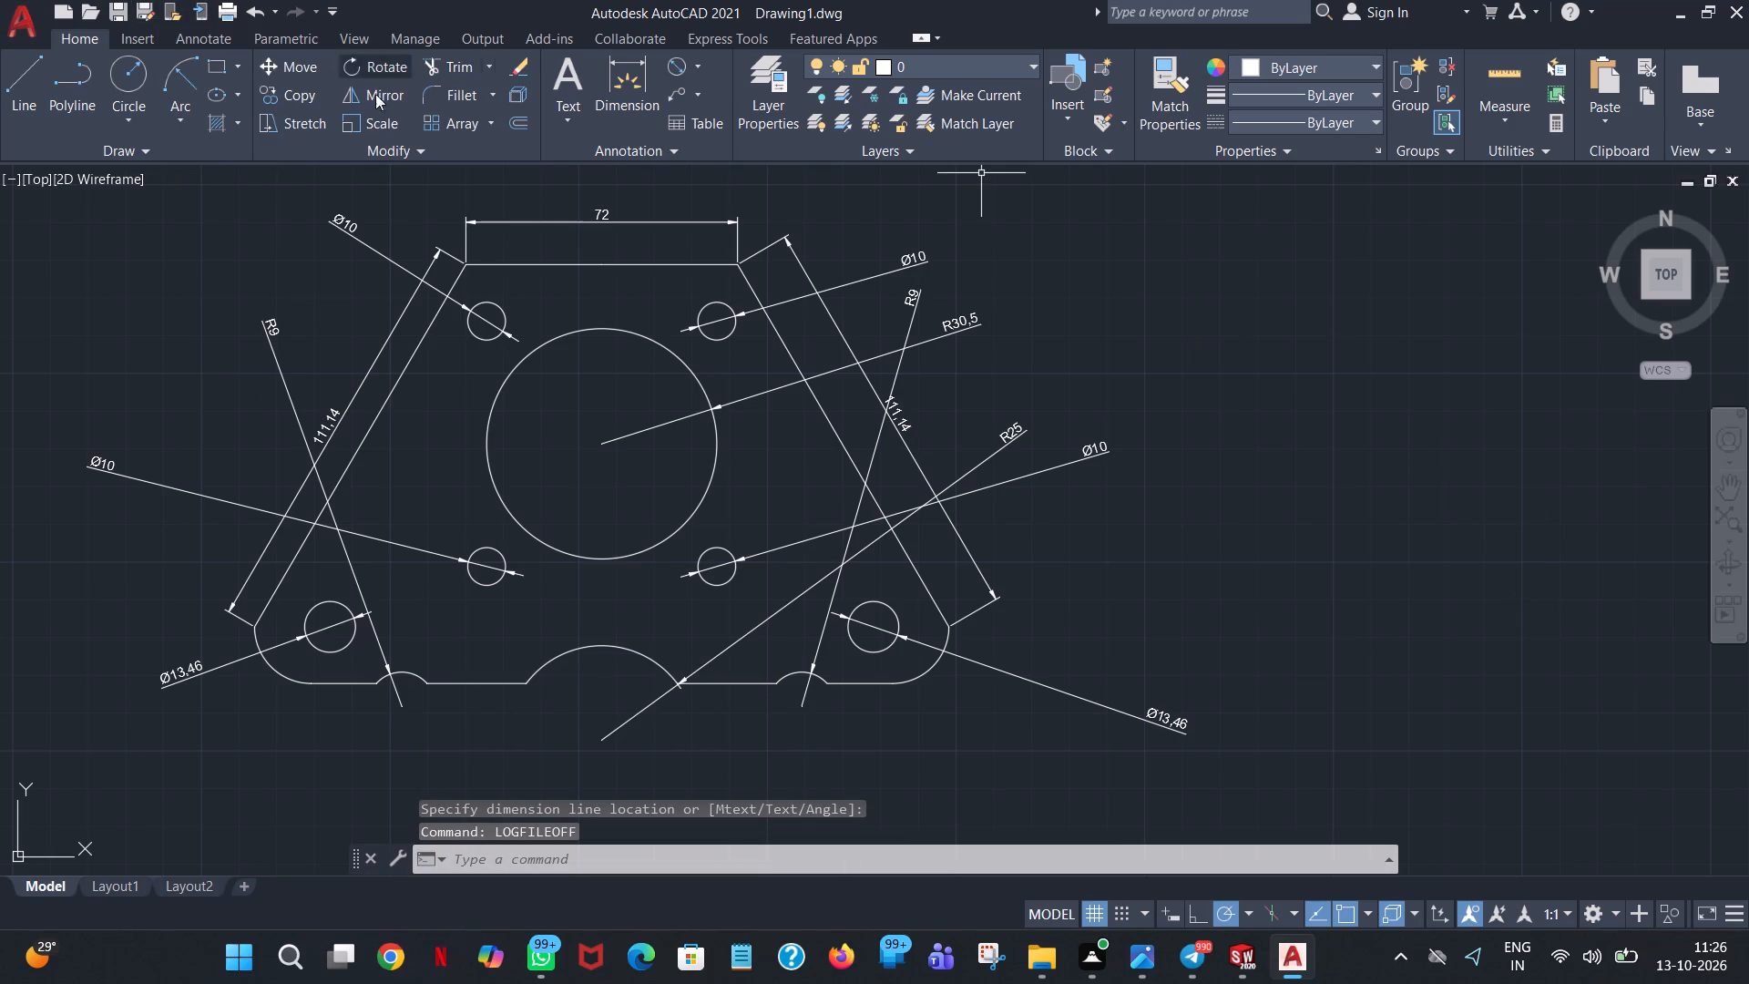
Start saving the dimensioned plate drawing to a file.
left_click(118, 12)
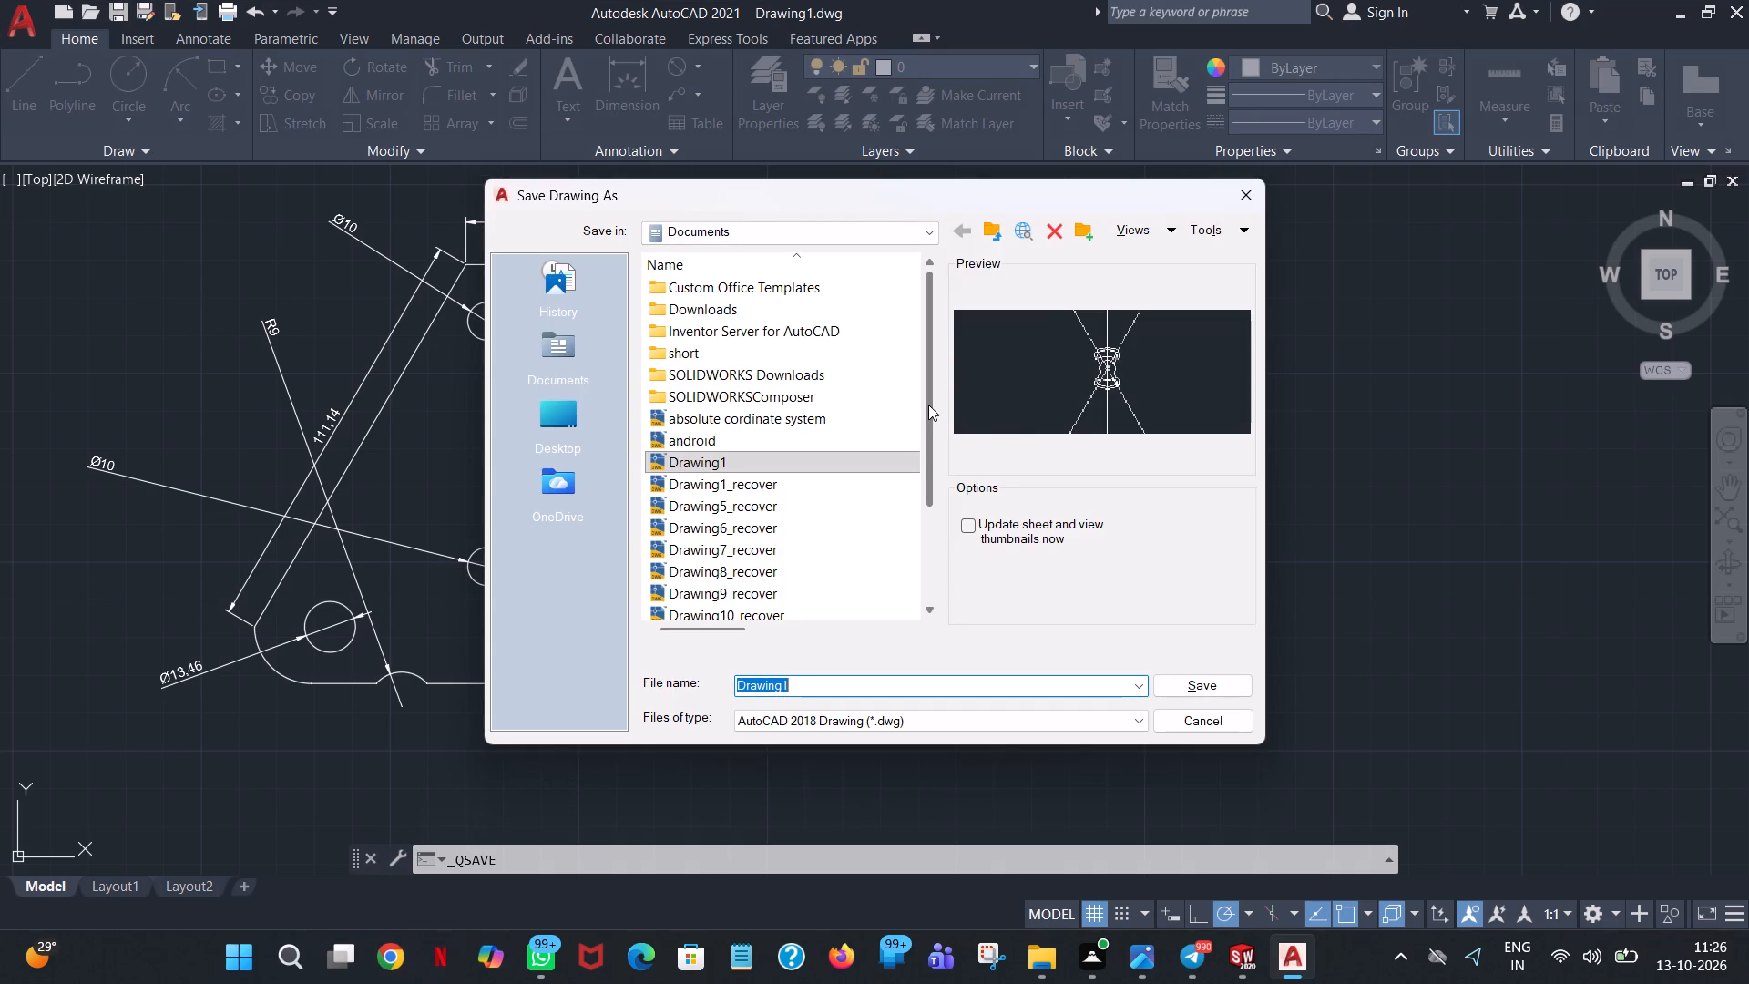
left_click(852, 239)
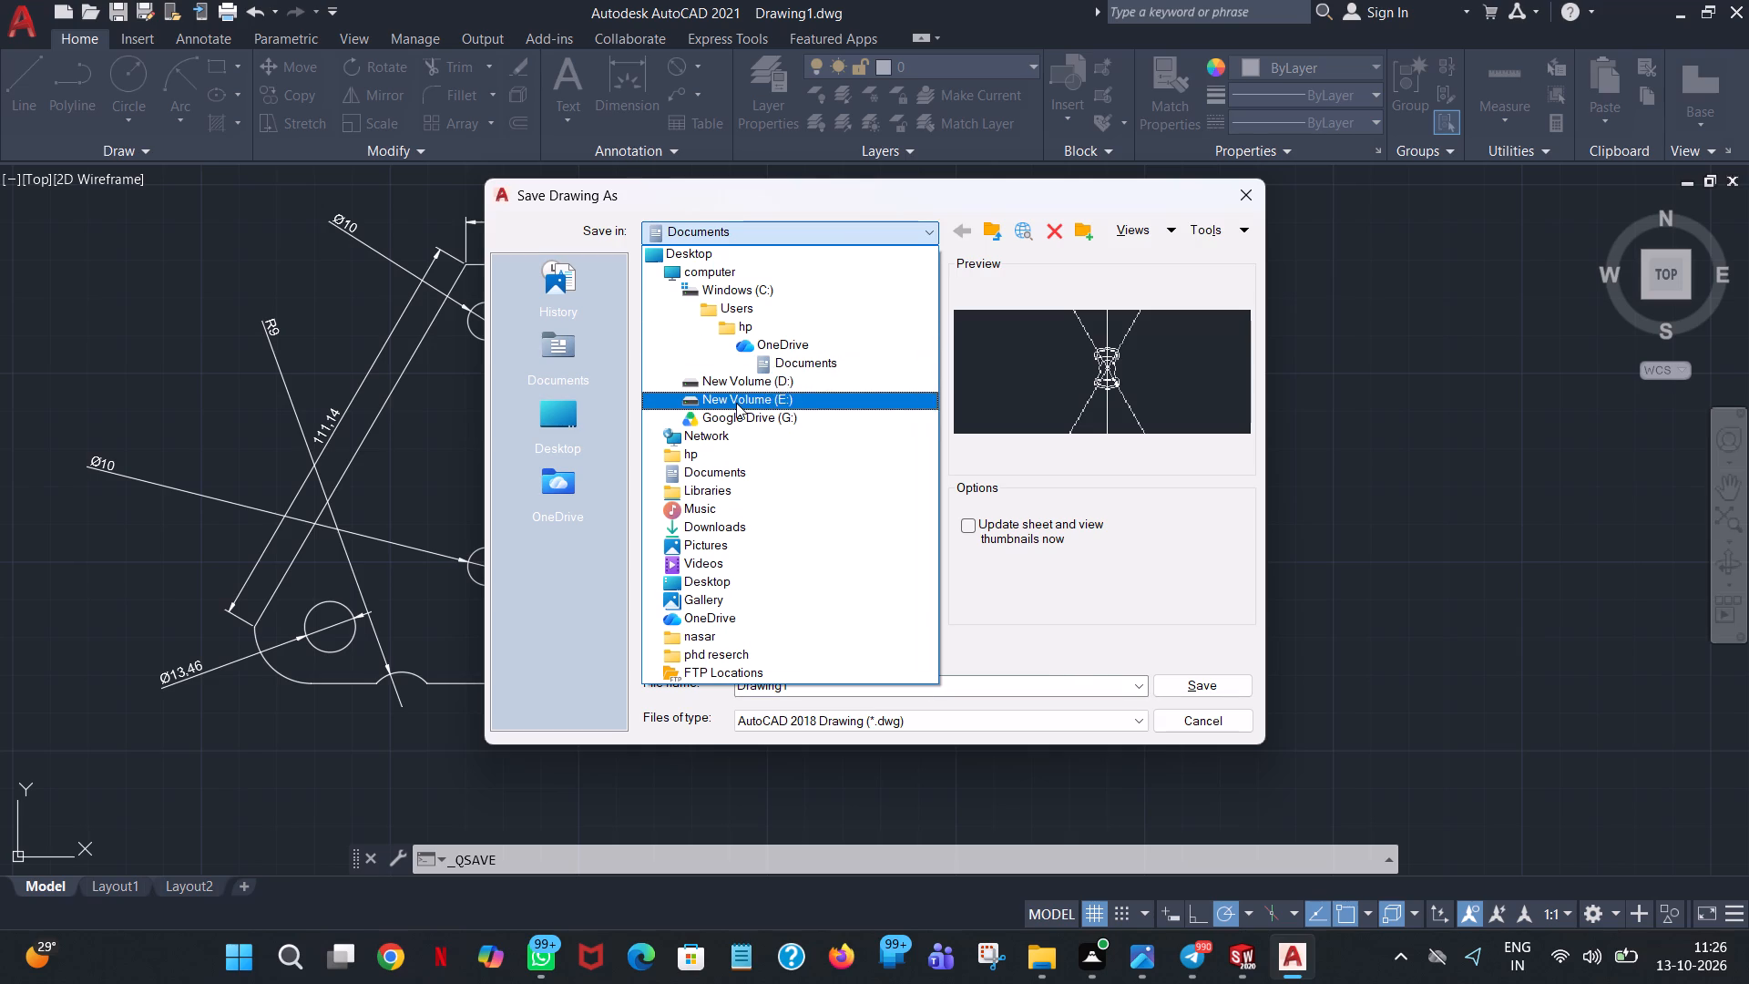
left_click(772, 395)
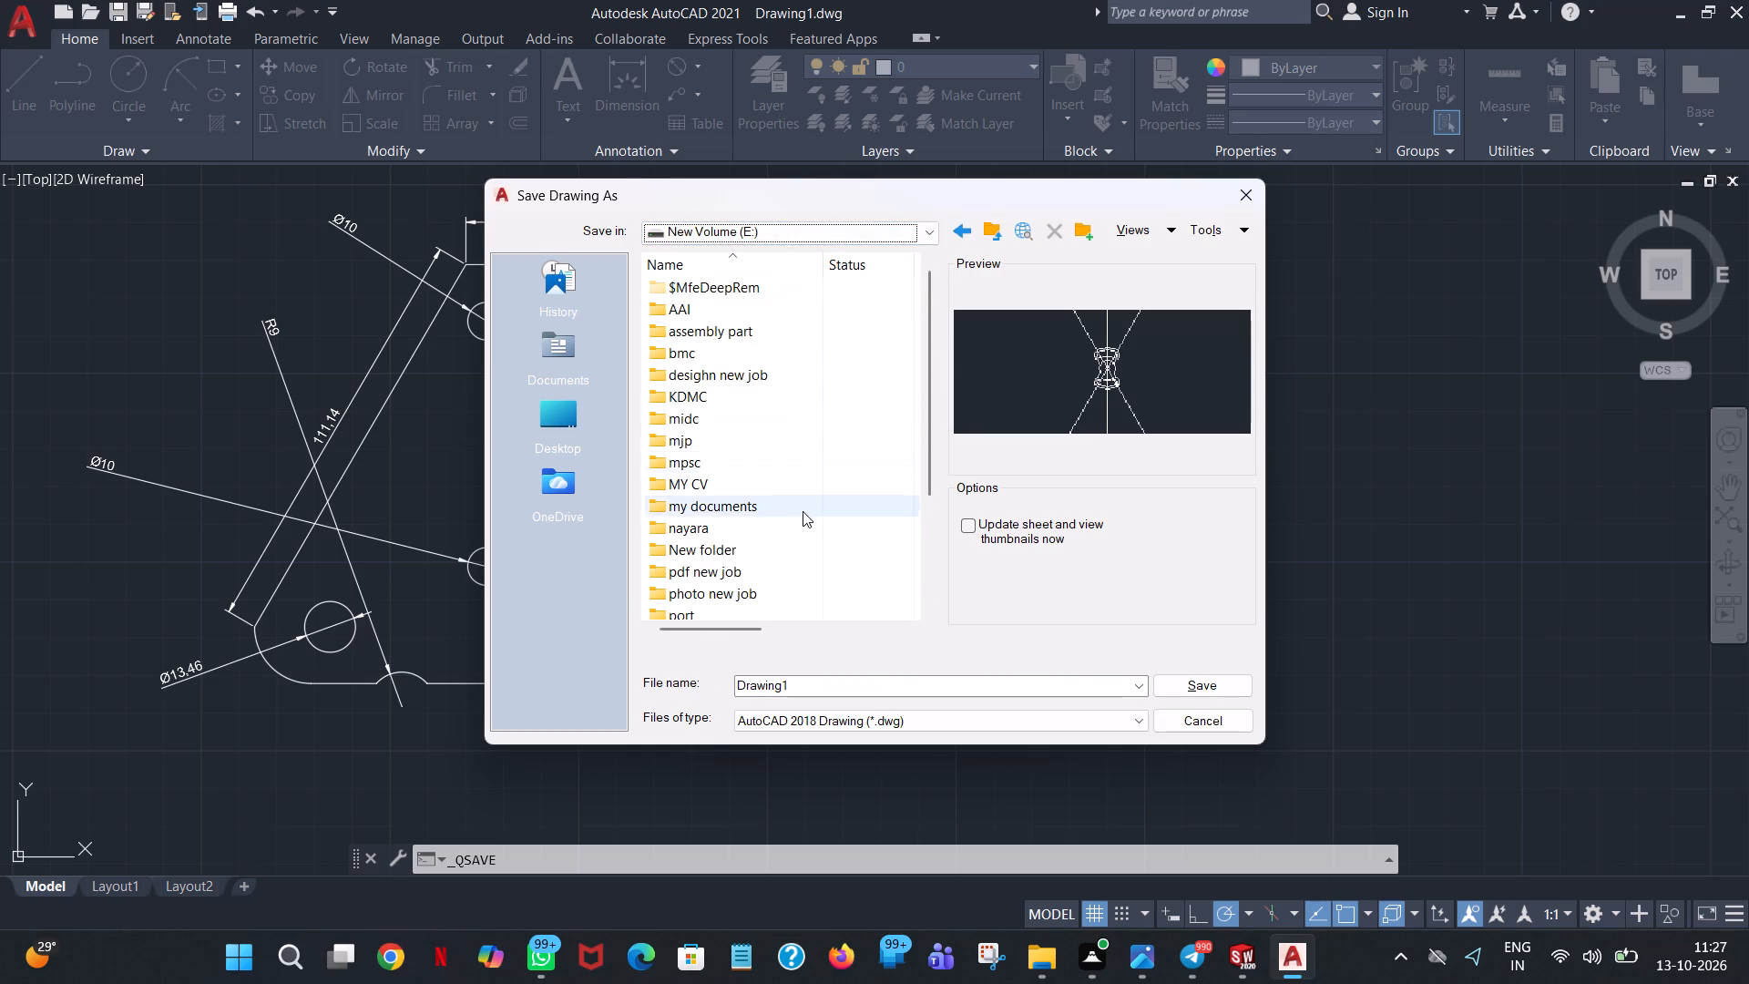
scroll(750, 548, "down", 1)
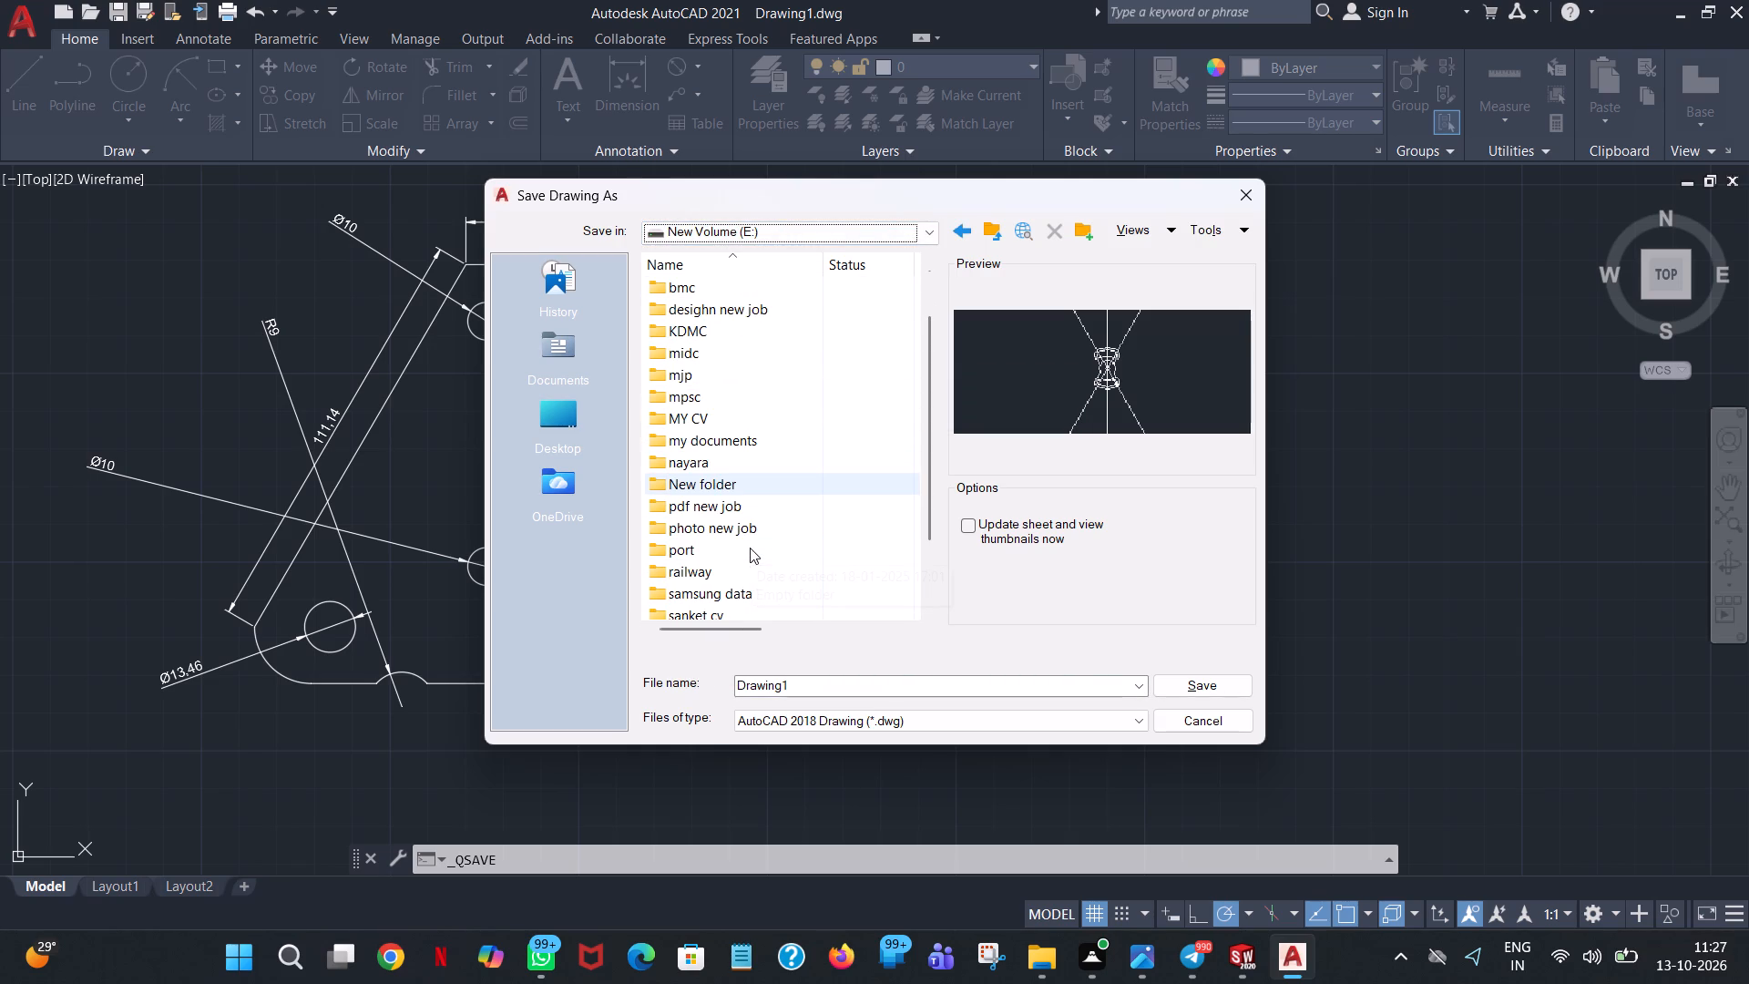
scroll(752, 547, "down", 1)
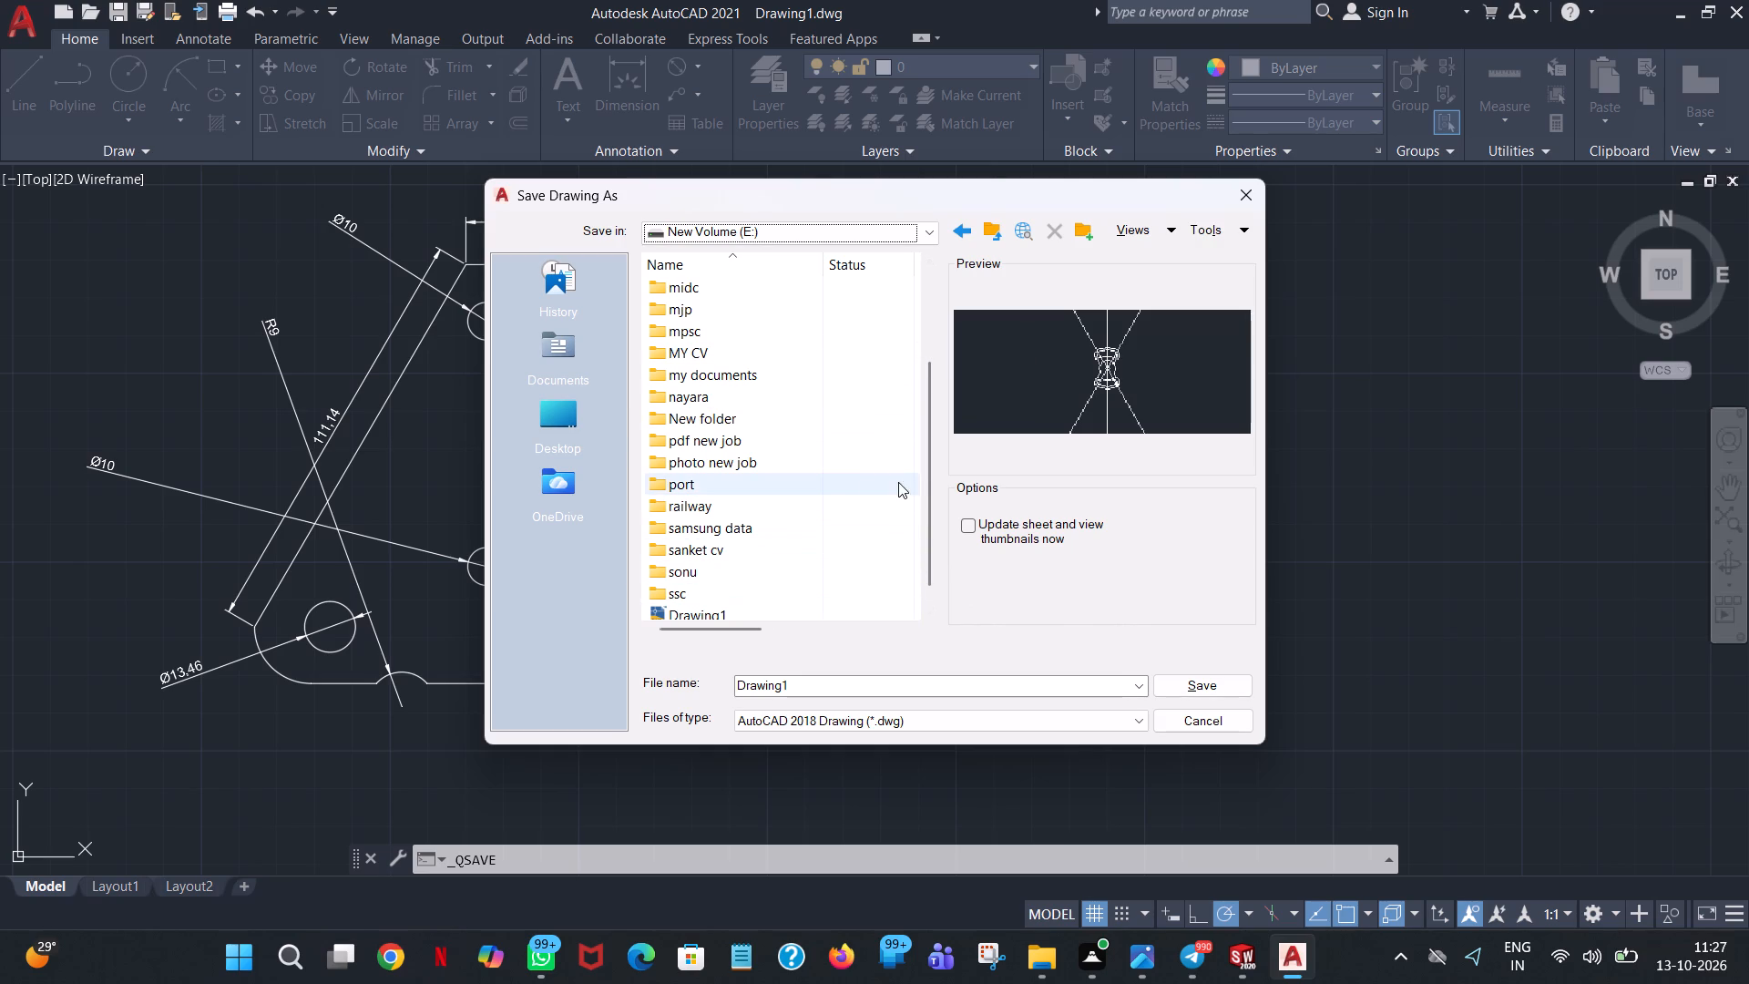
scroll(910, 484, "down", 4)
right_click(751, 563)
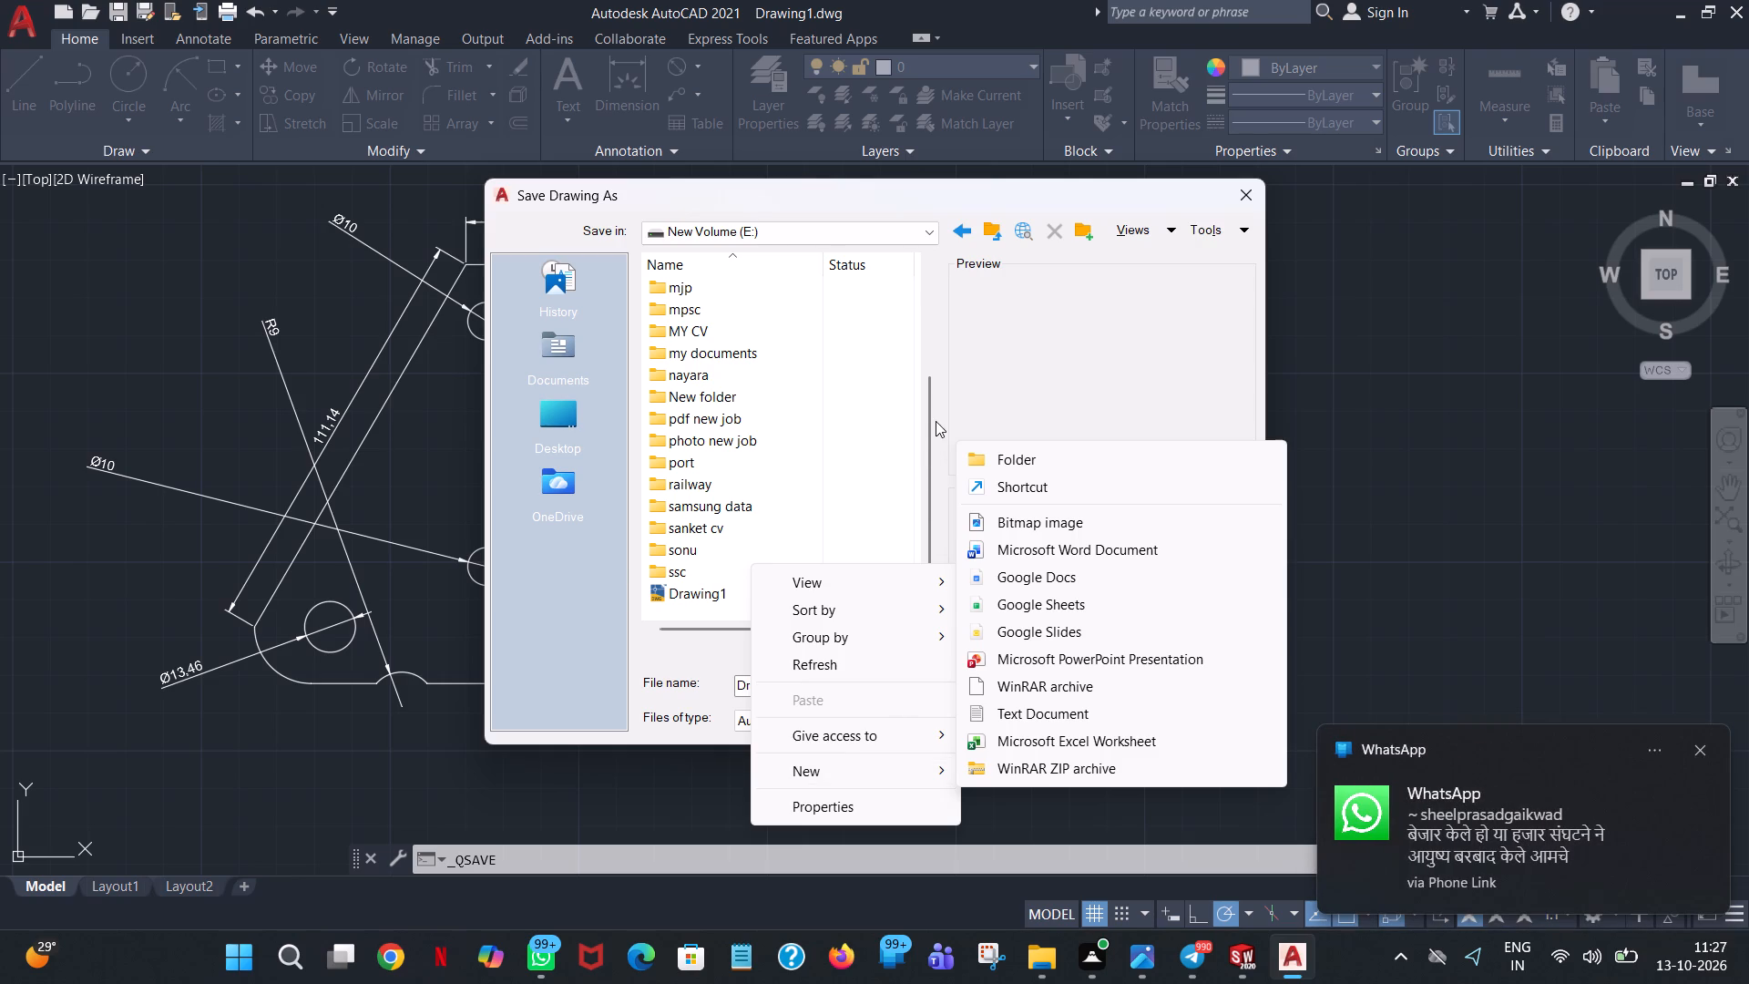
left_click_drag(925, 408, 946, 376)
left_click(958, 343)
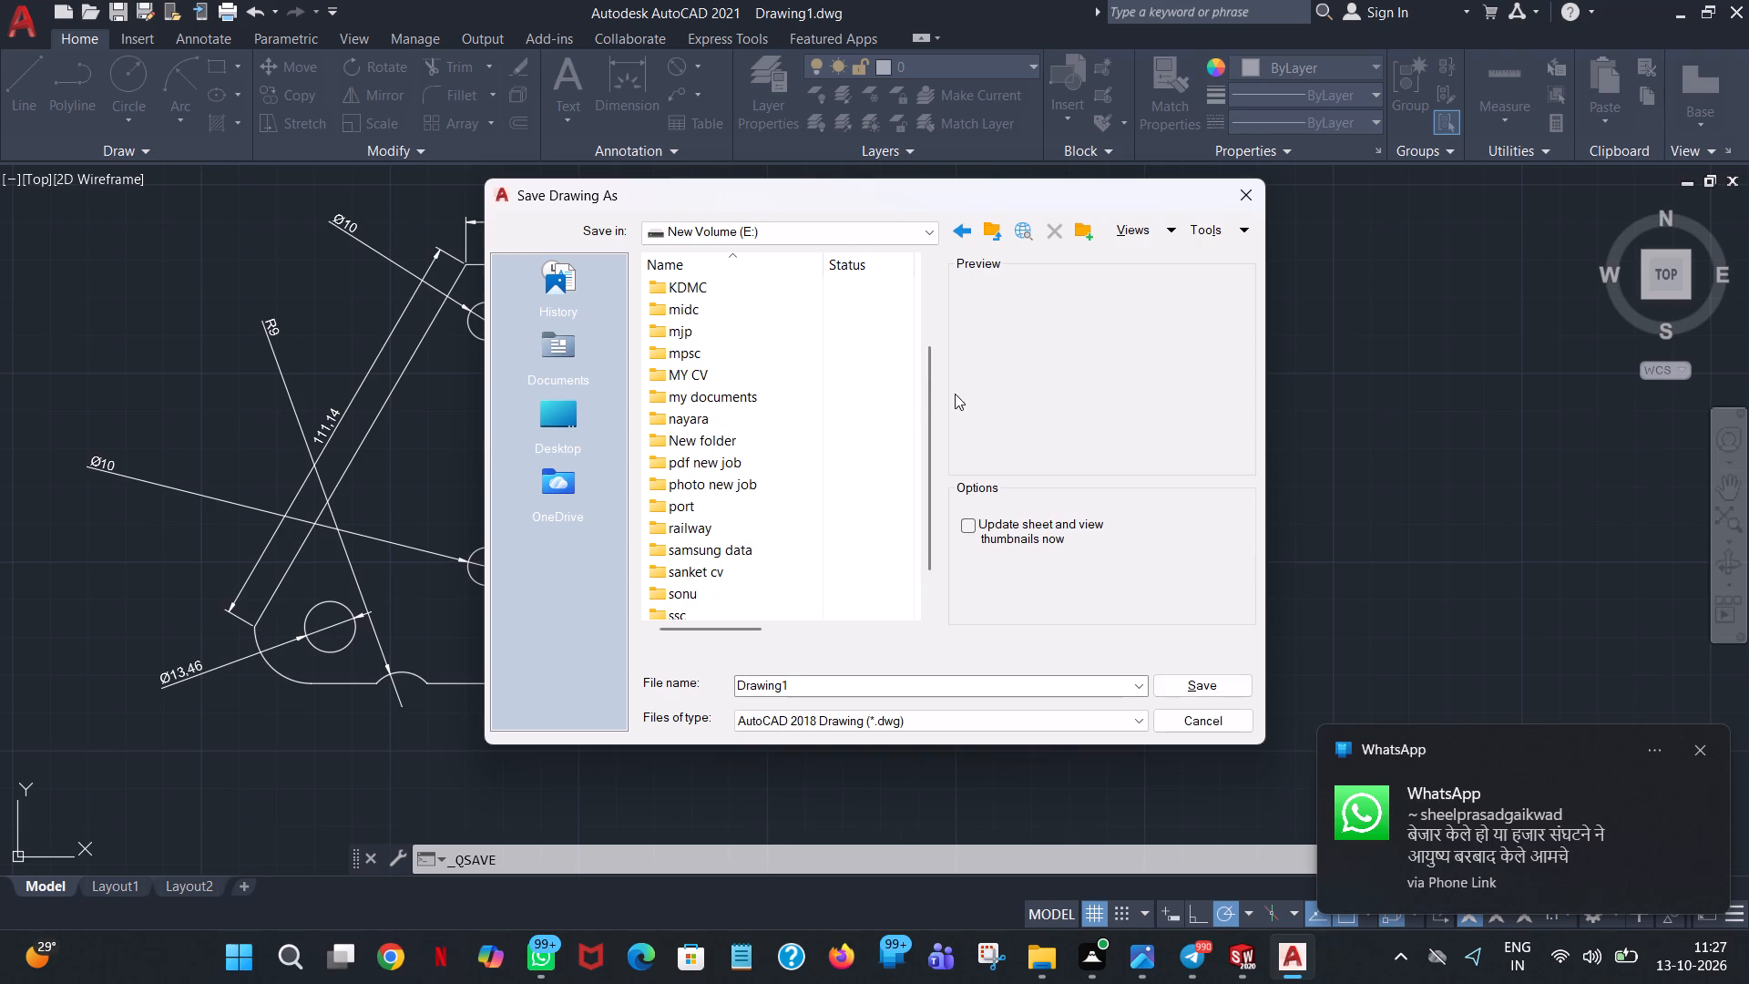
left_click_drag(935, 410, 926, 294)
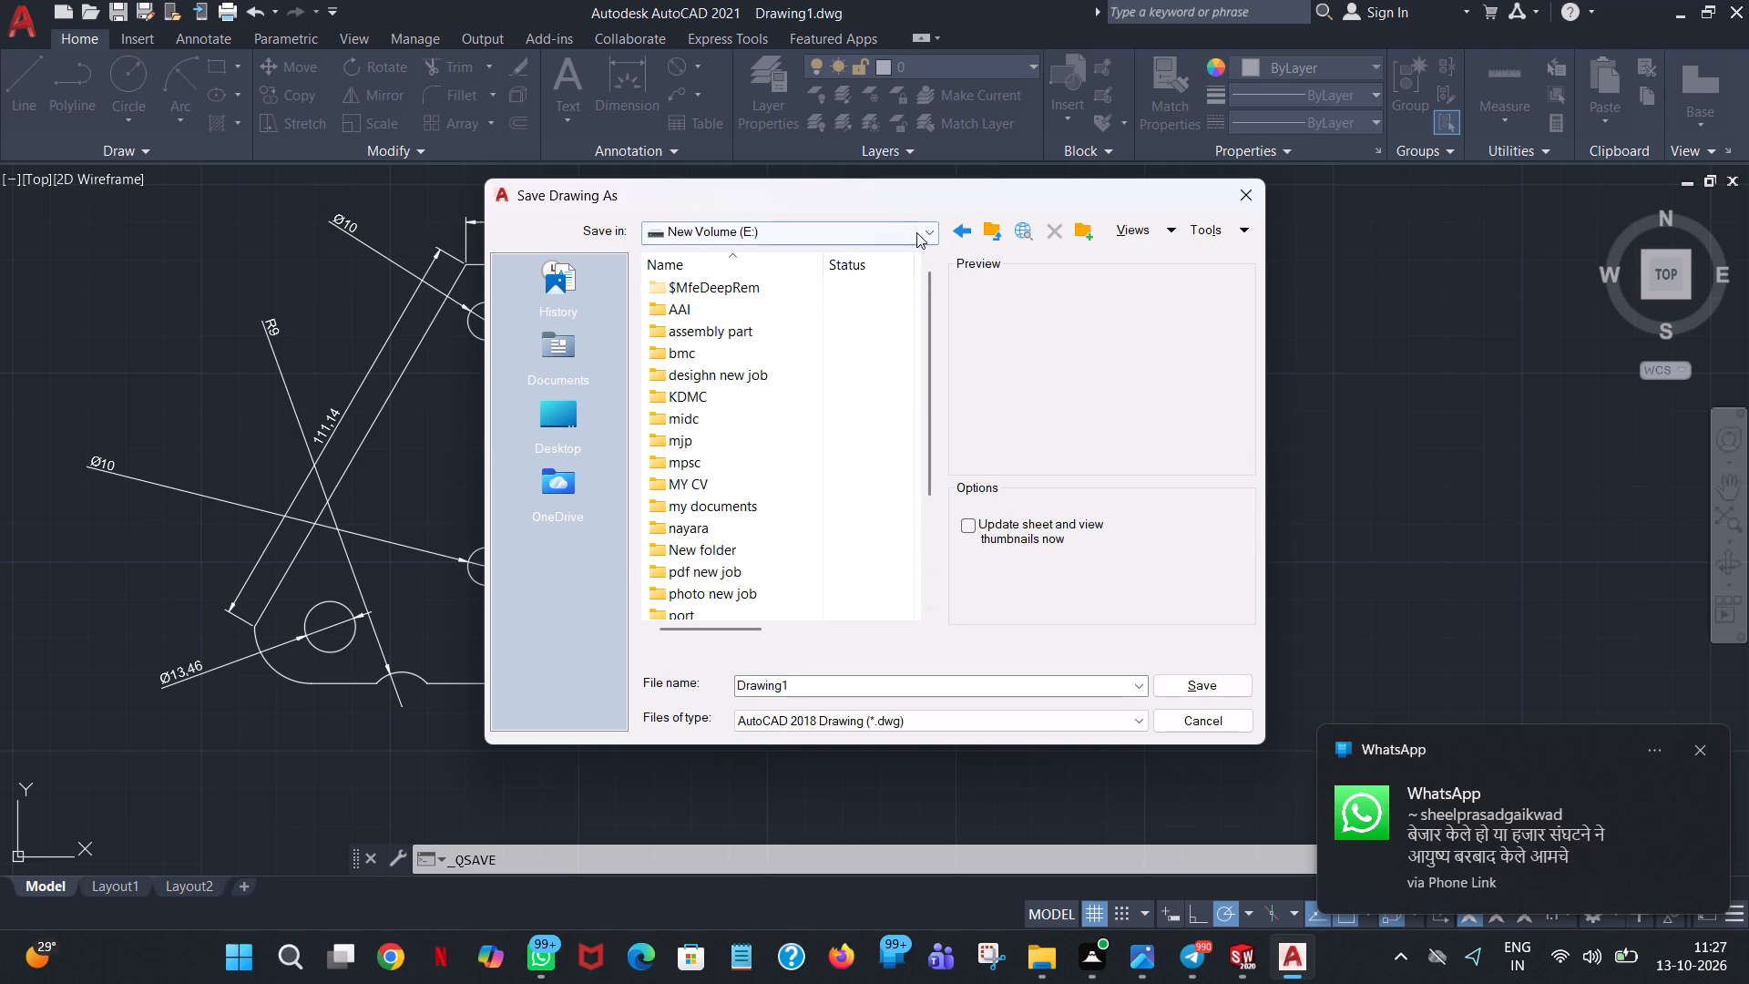
Create a folder named "autocad new" on New Volume (D:) as the save location.
left_click(916, 232)
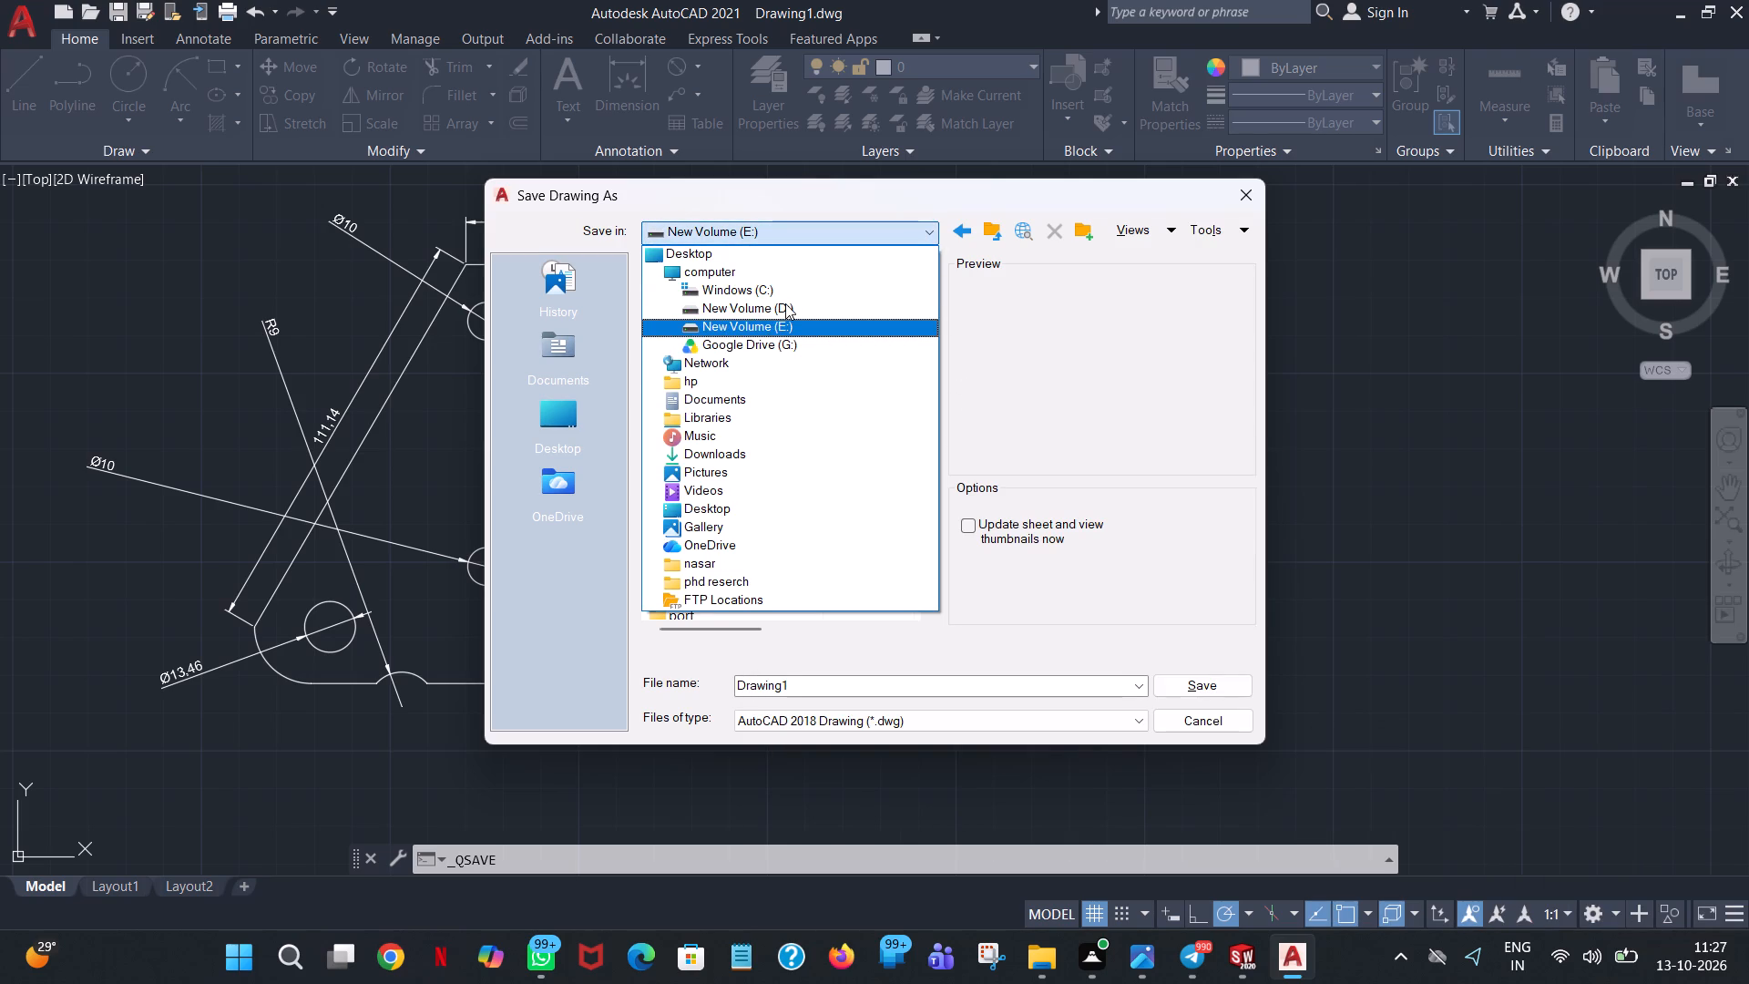
left_click(785, 303)
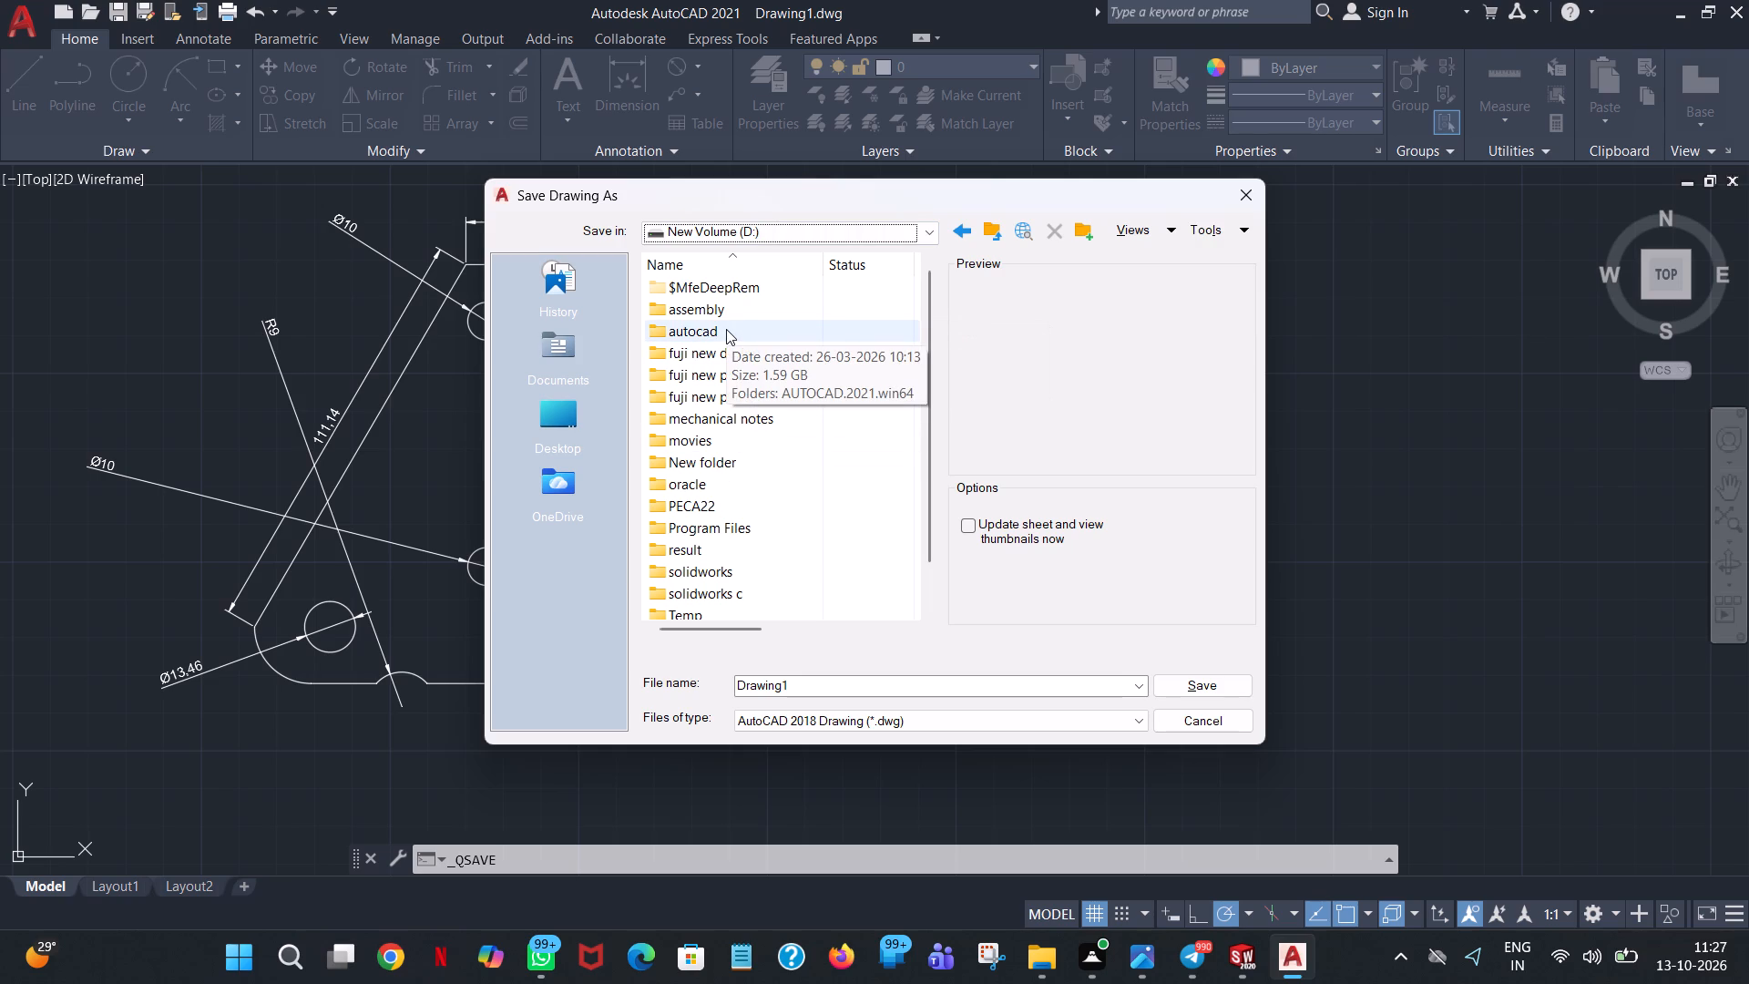
scroll(721, 338, "down", 1)
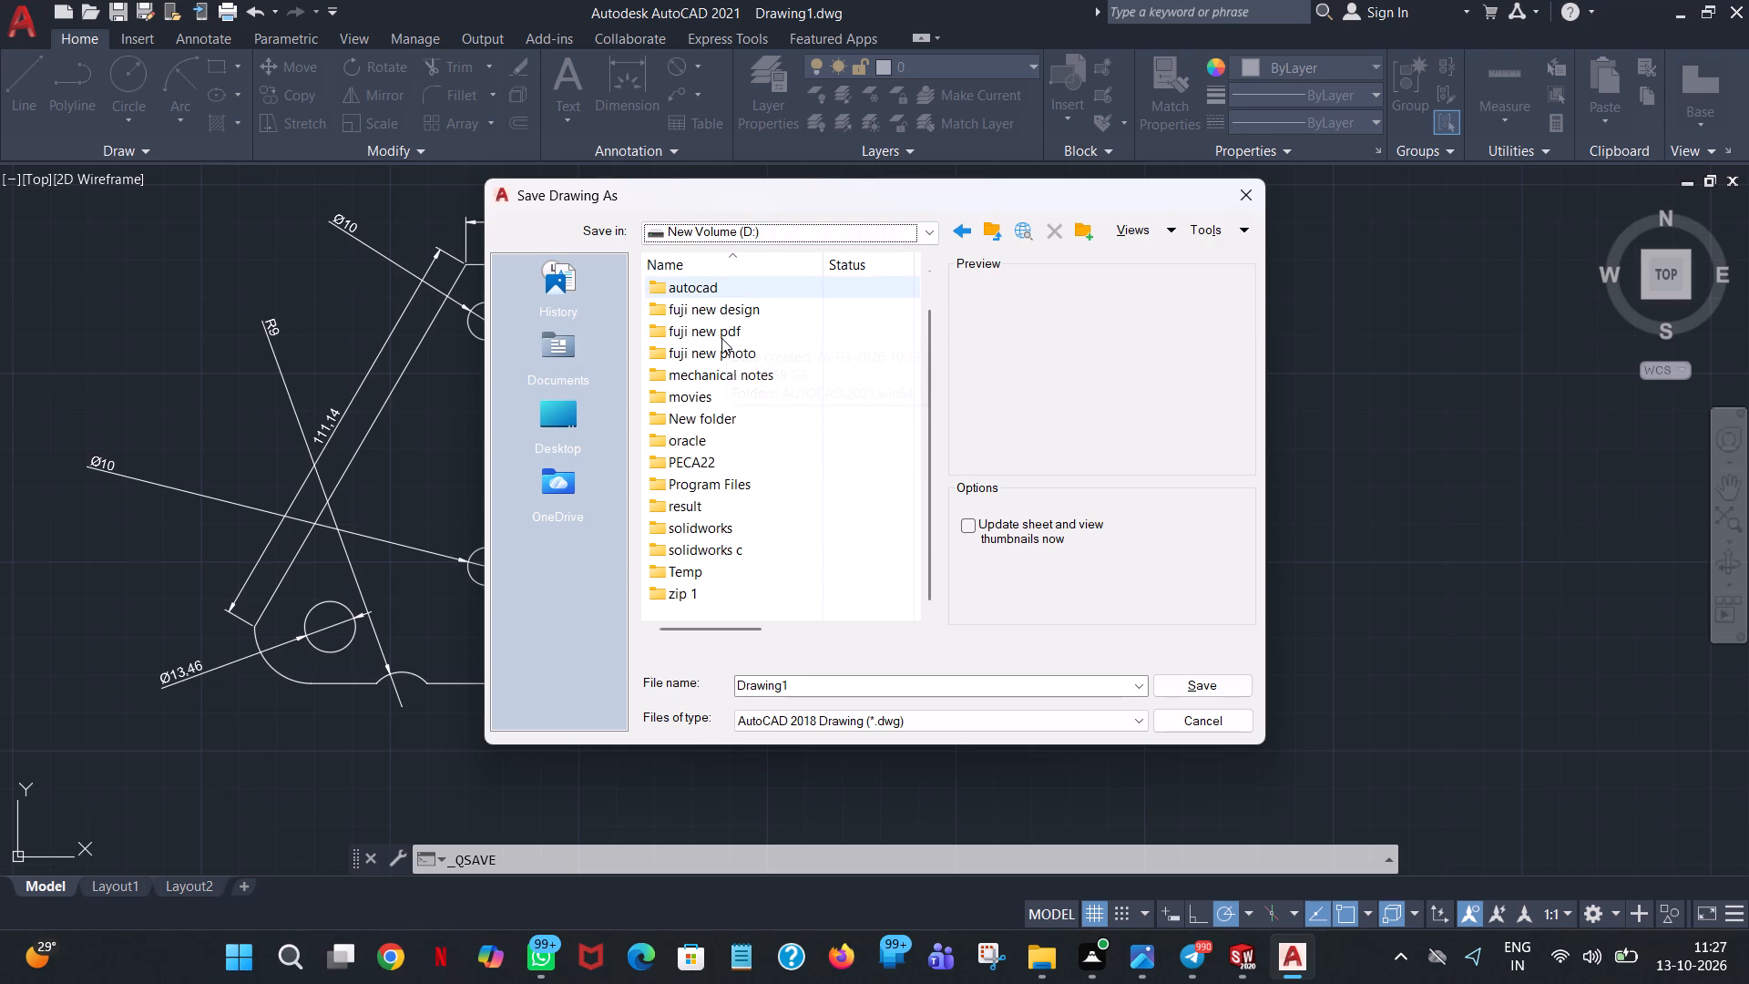
scroll(721, 338, "down", 3)
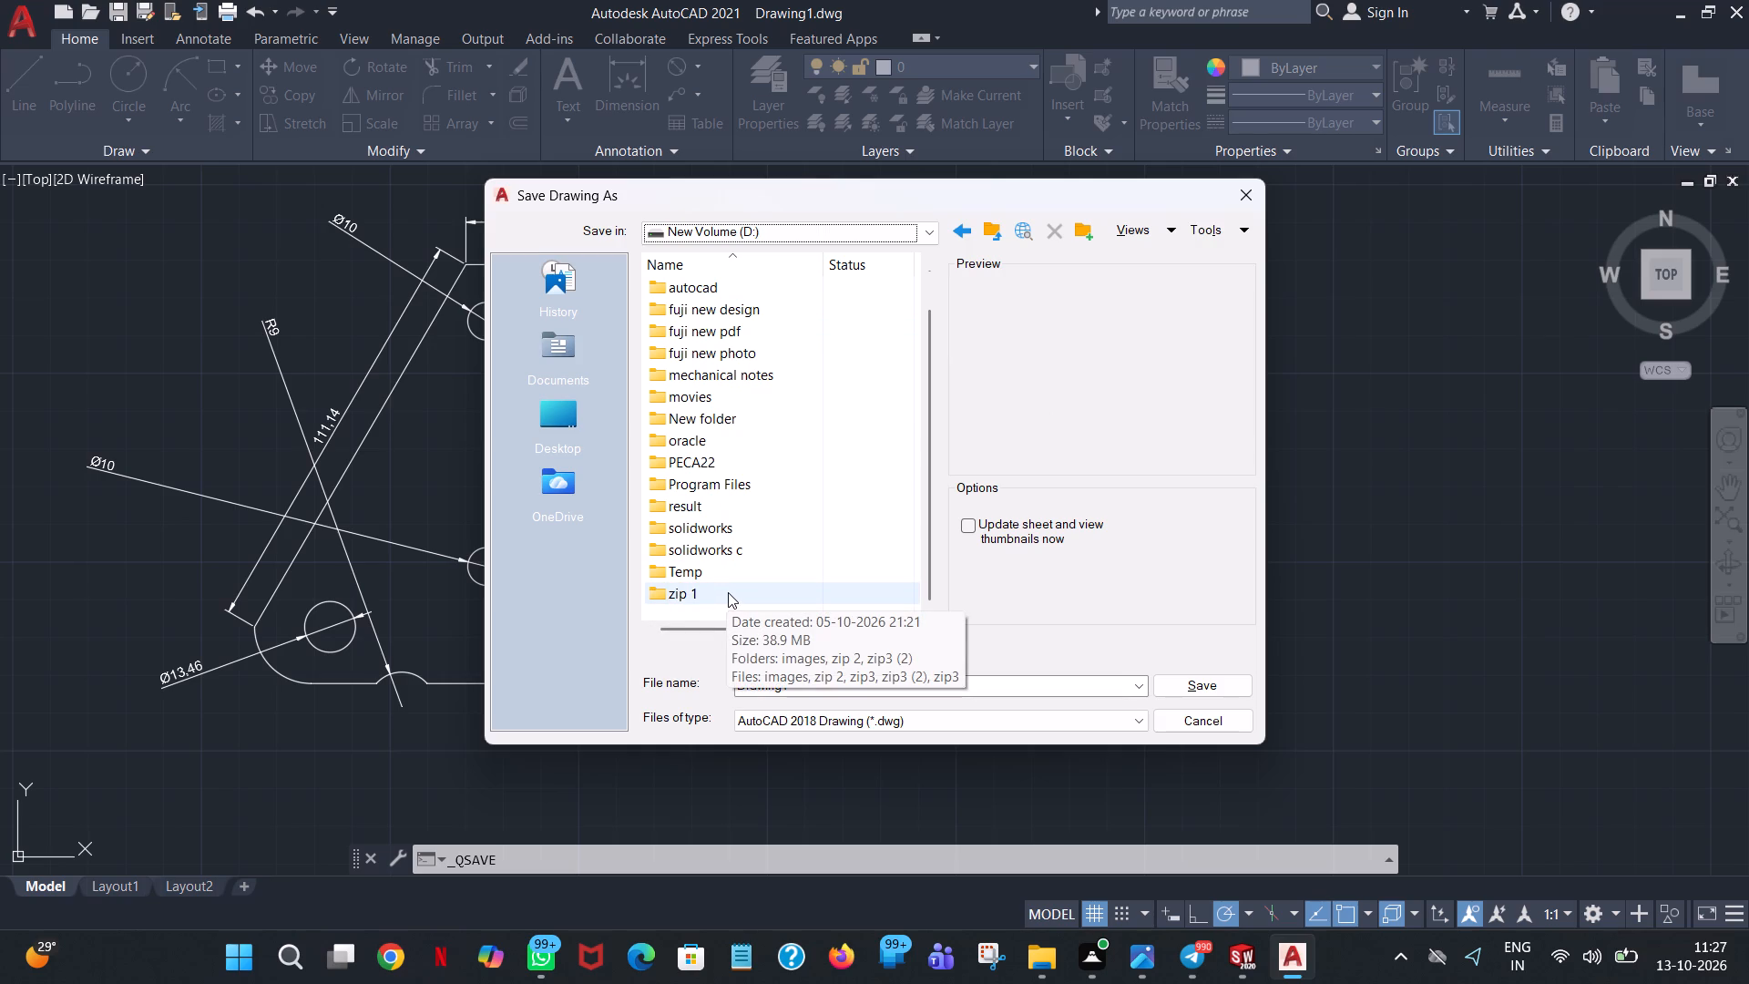
right_click(857, 455)
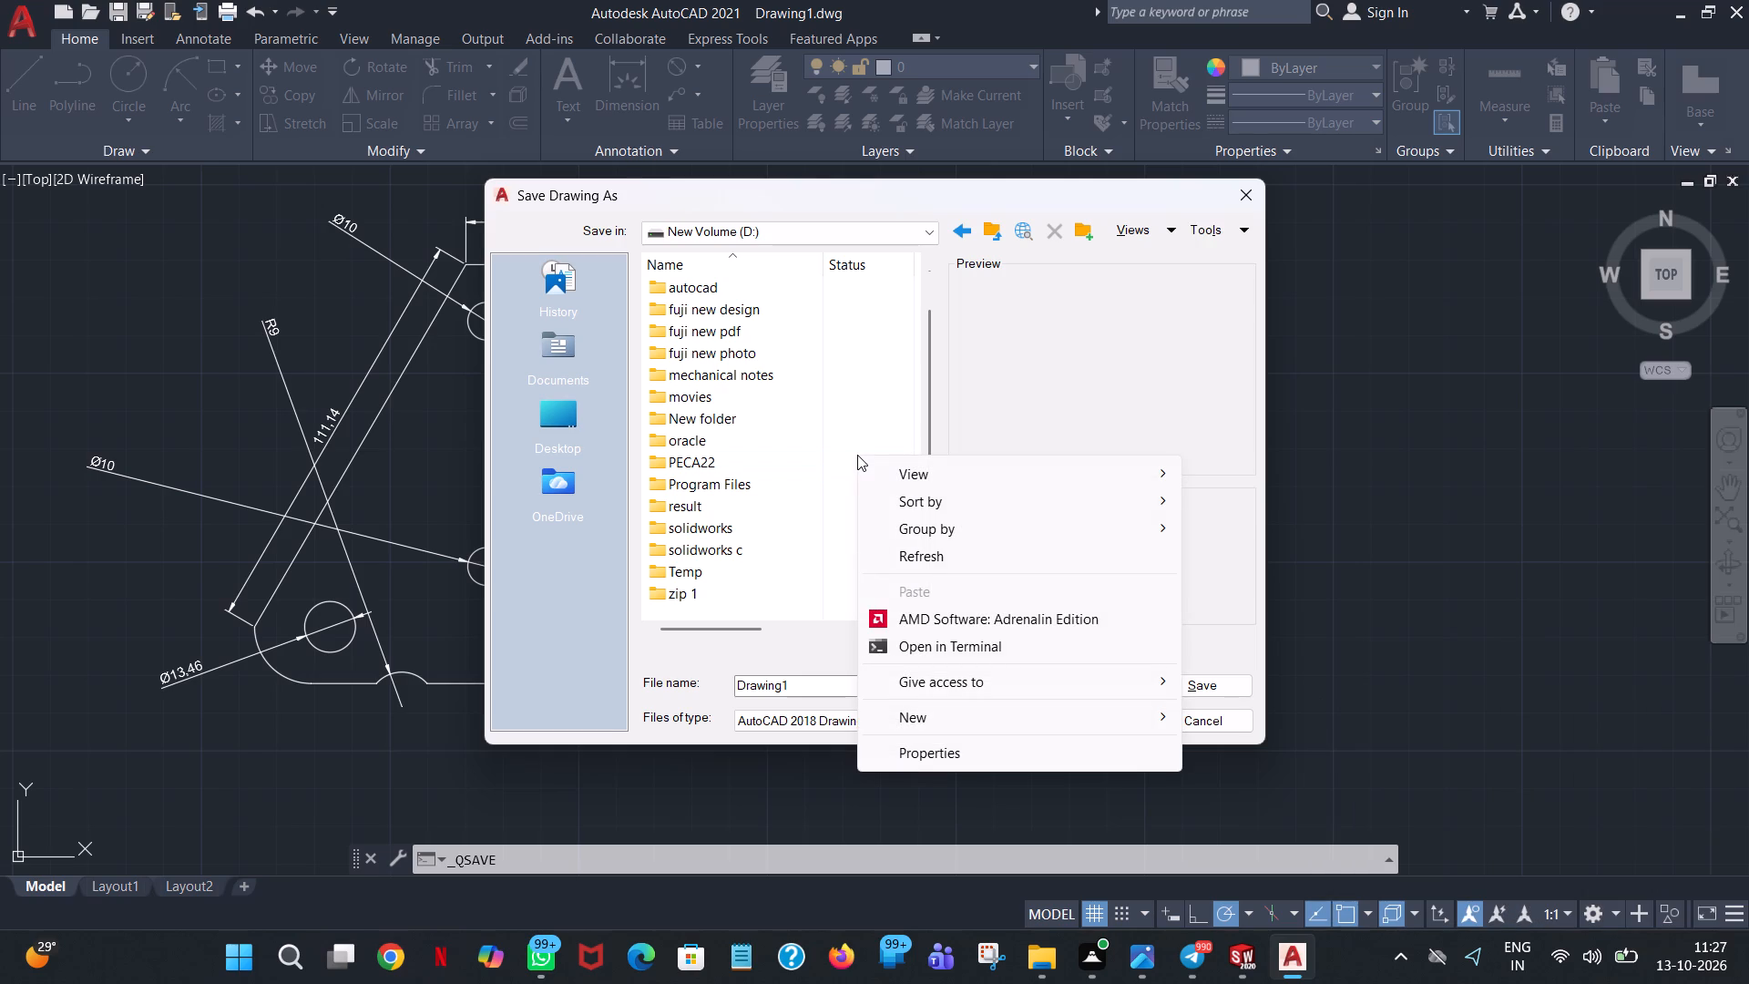
left_click(941, 726)
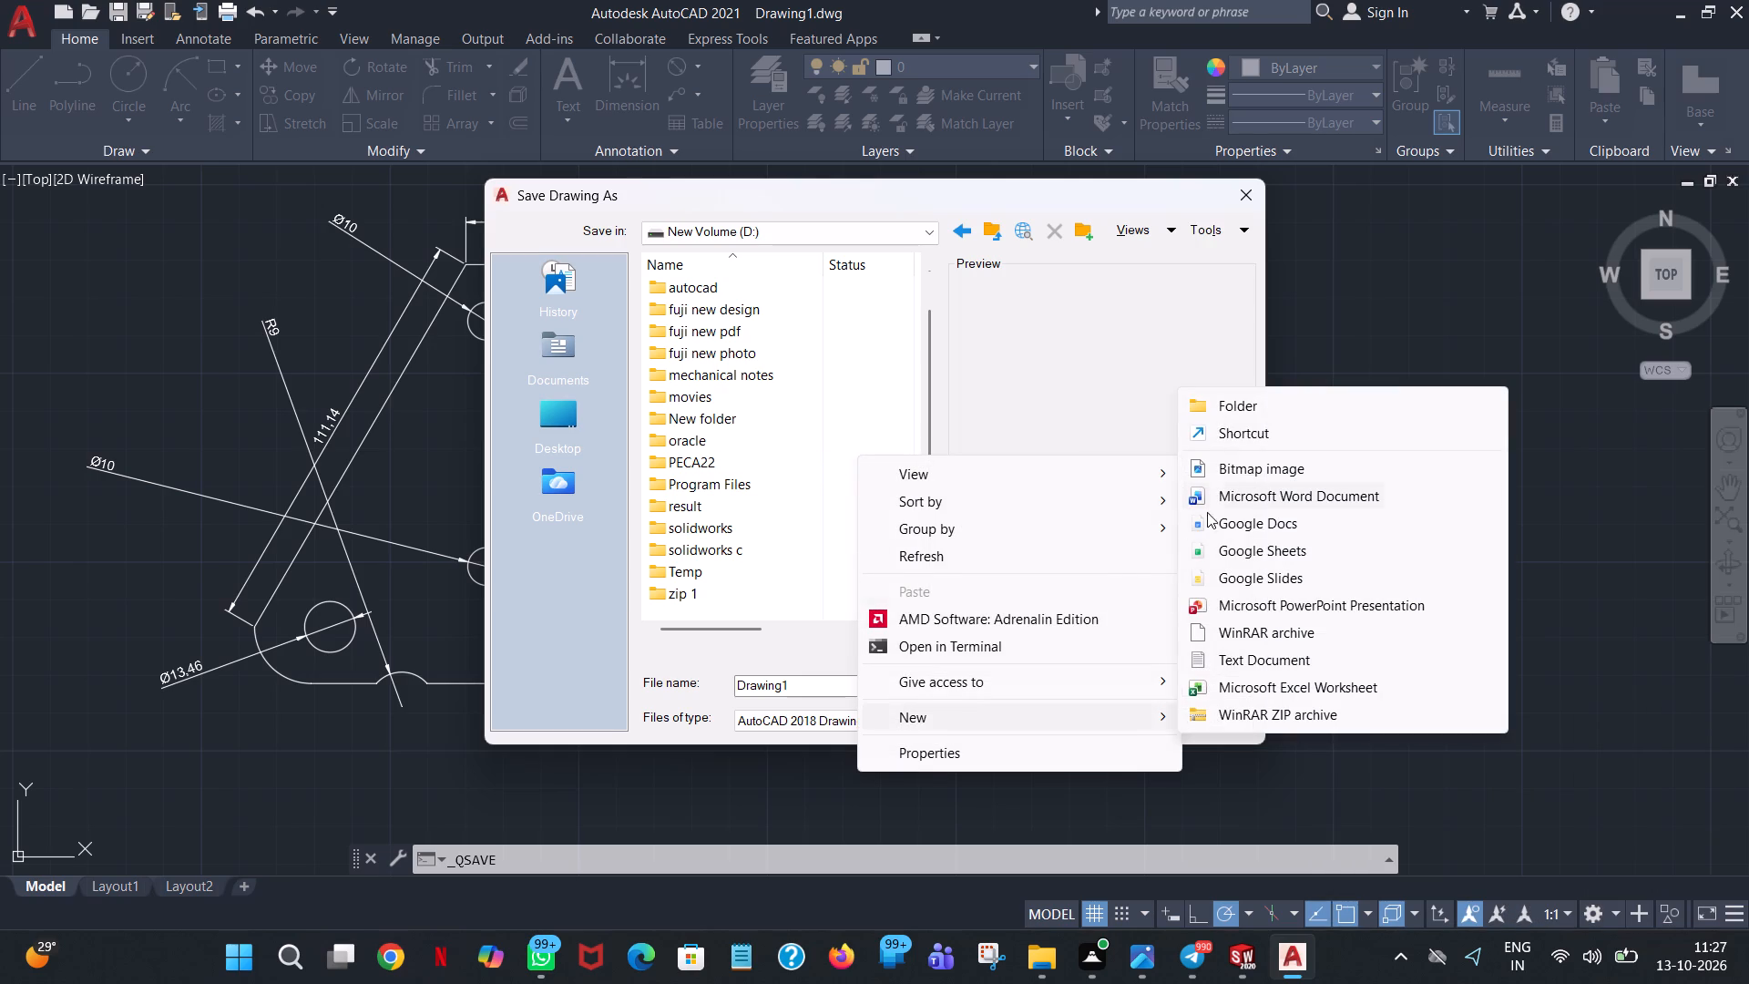
left_click(1229, 408)
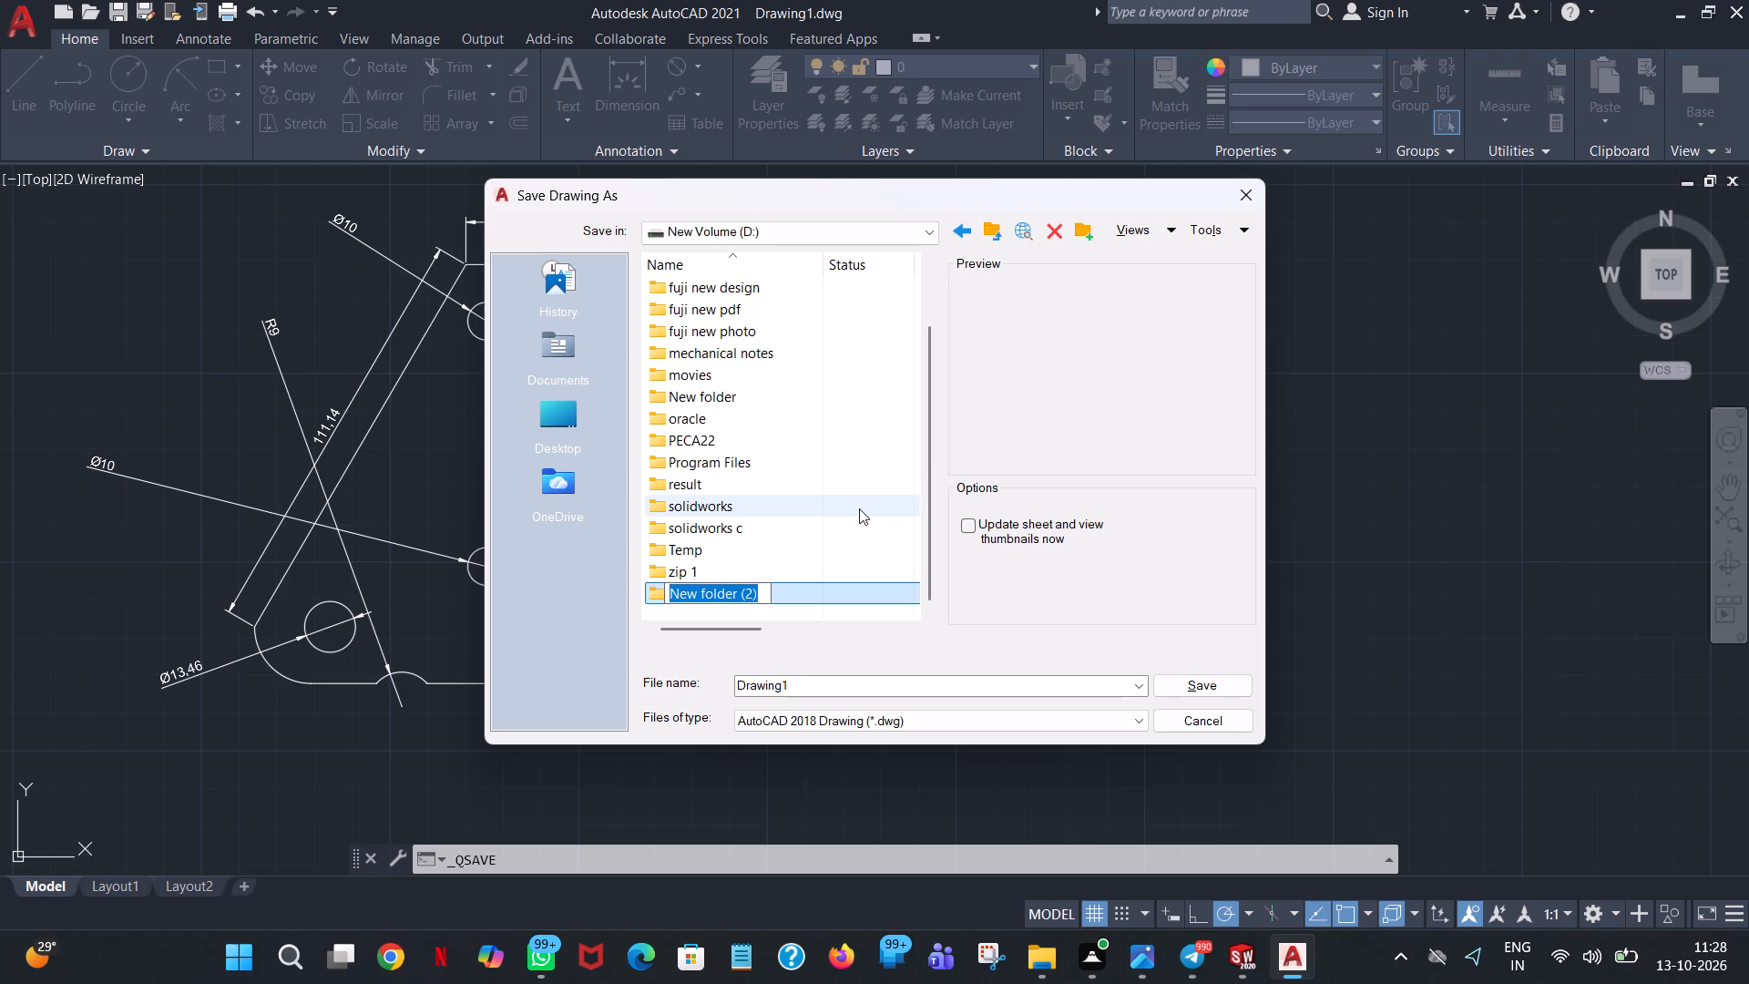
type("autocad")
key("space")
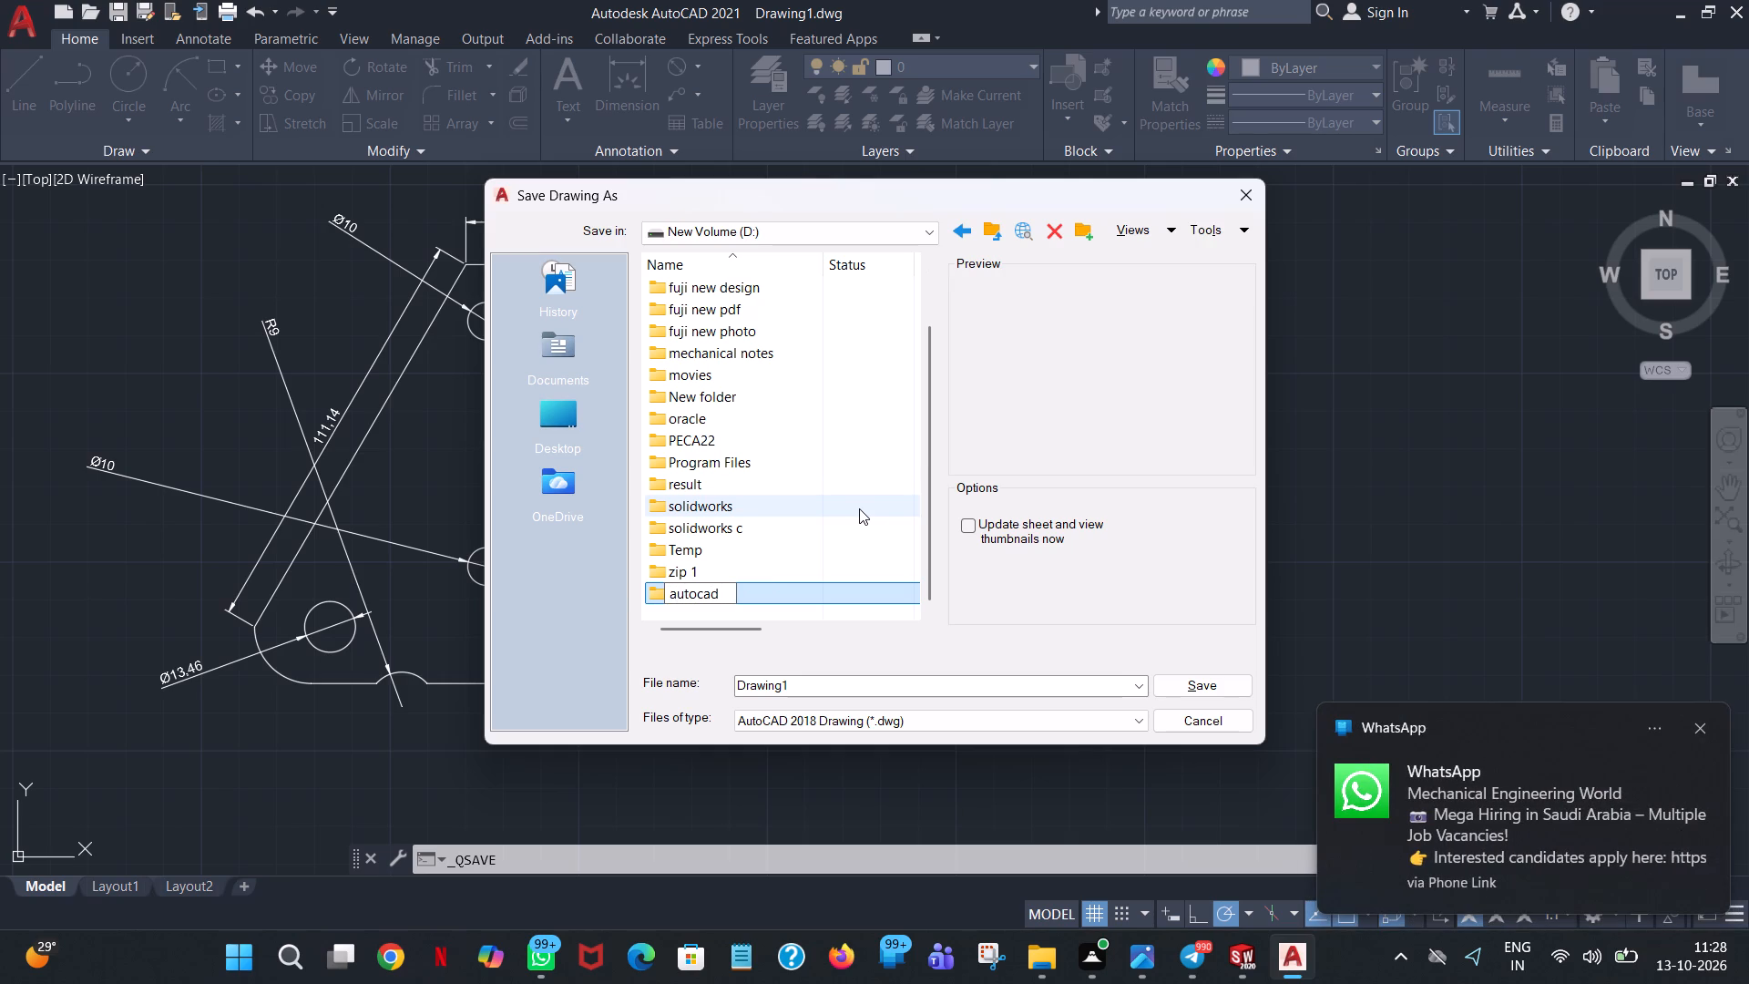
type("new")
key("Return")
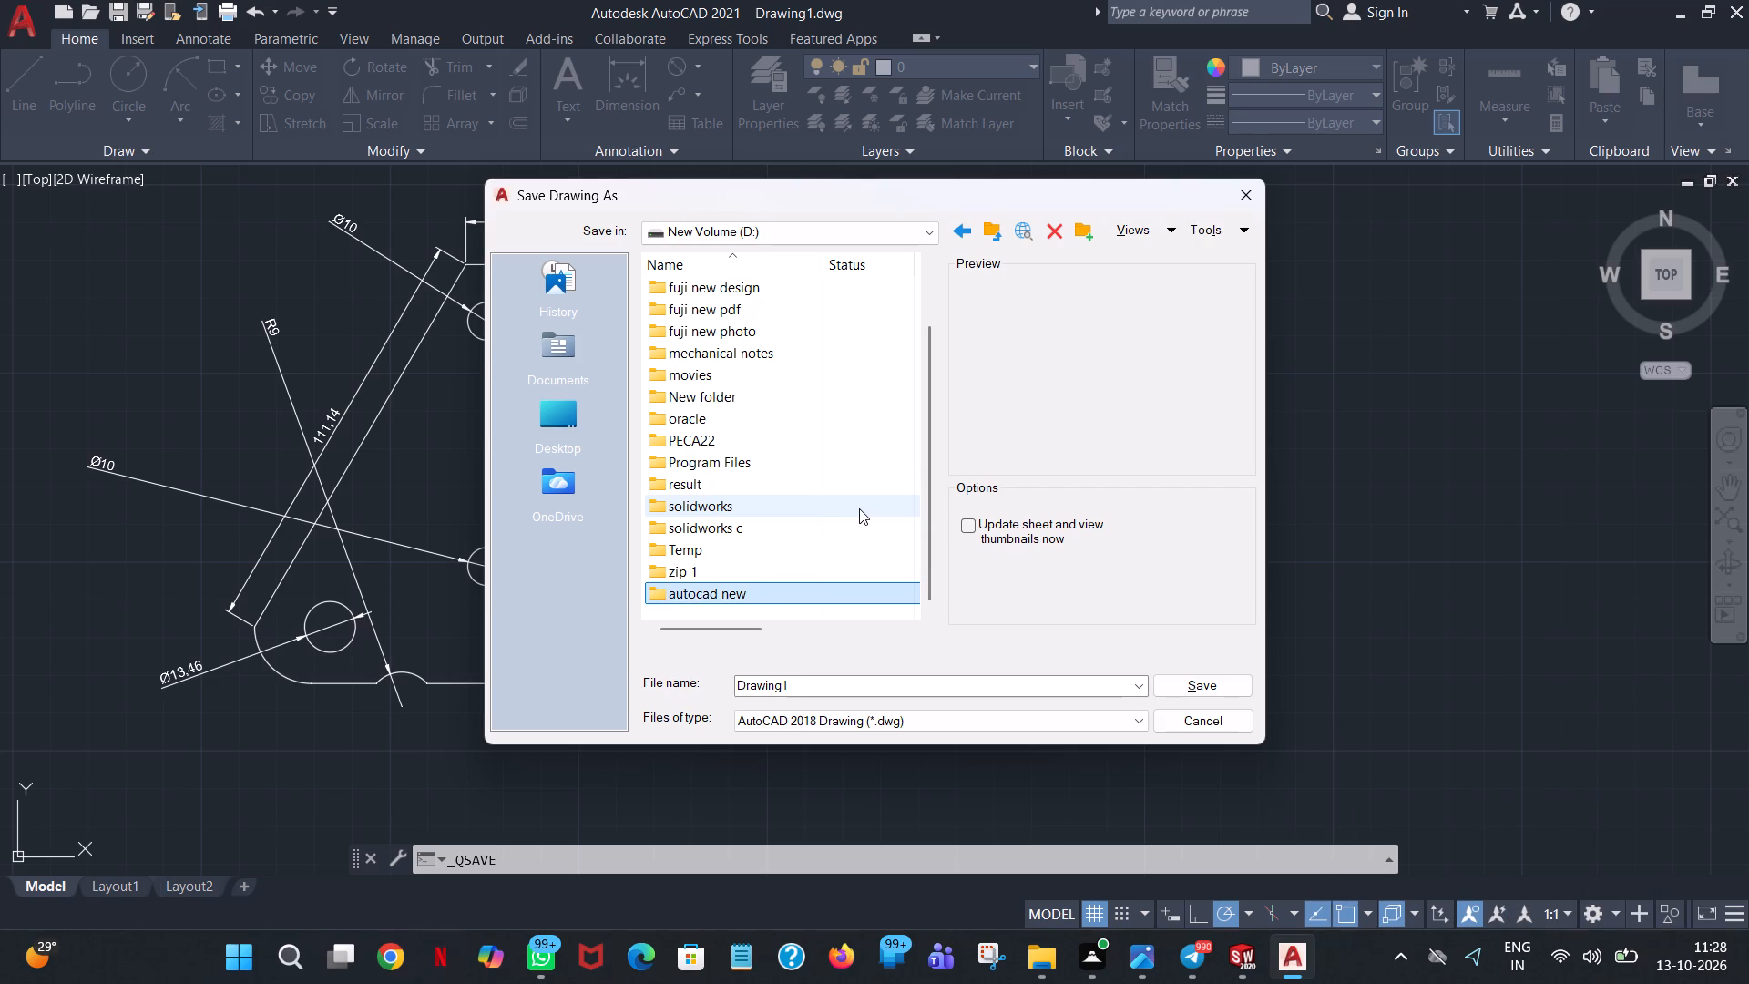
Save the drawing in the "autocad new" folder under the file name "trapezoid plate".
double_click(772, 595)
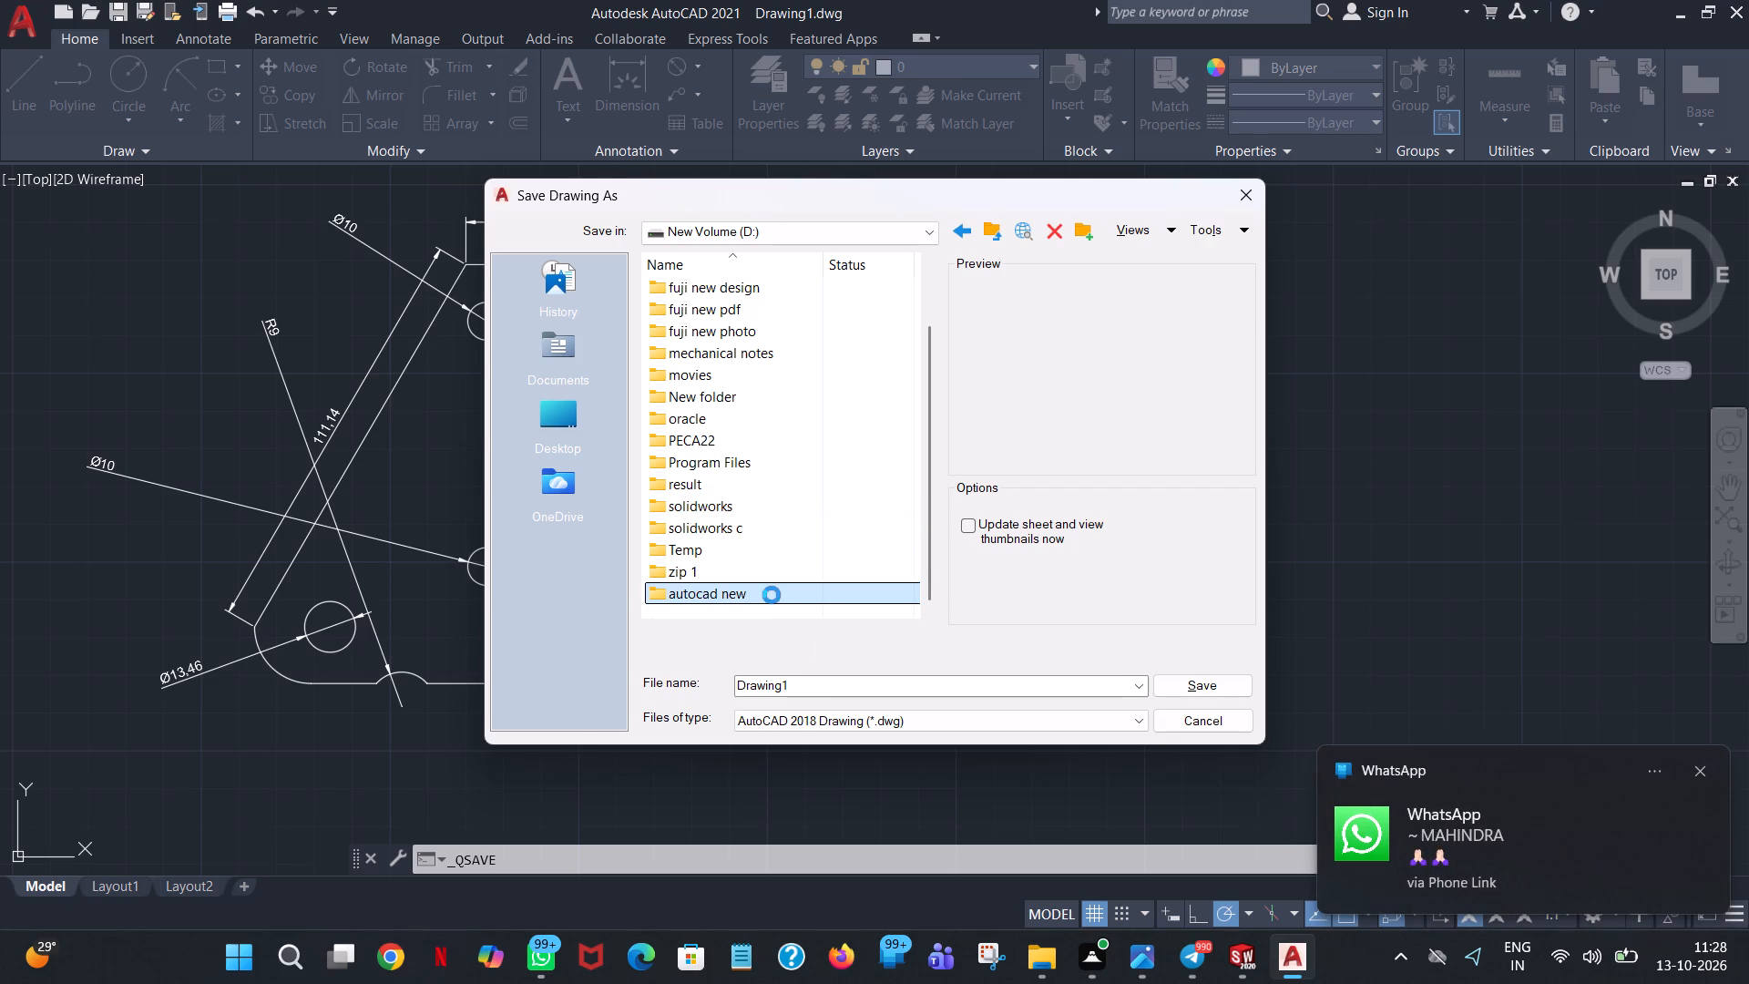
double_click(848, 689)
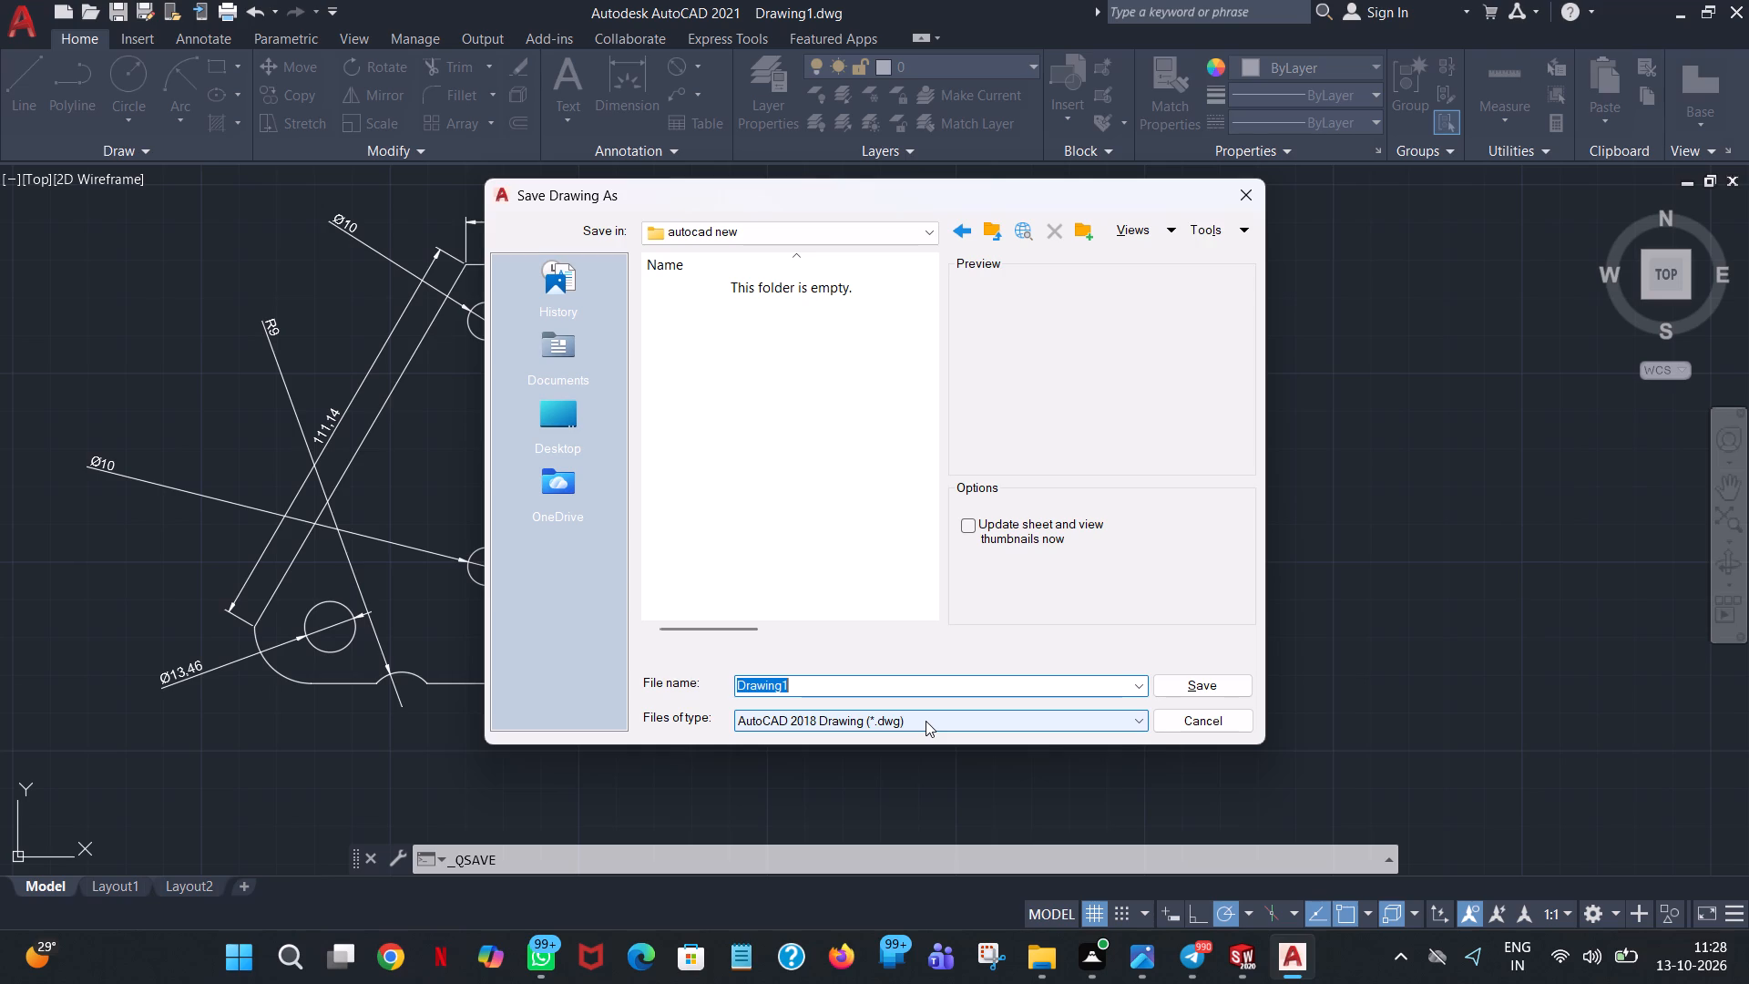
type("tra")
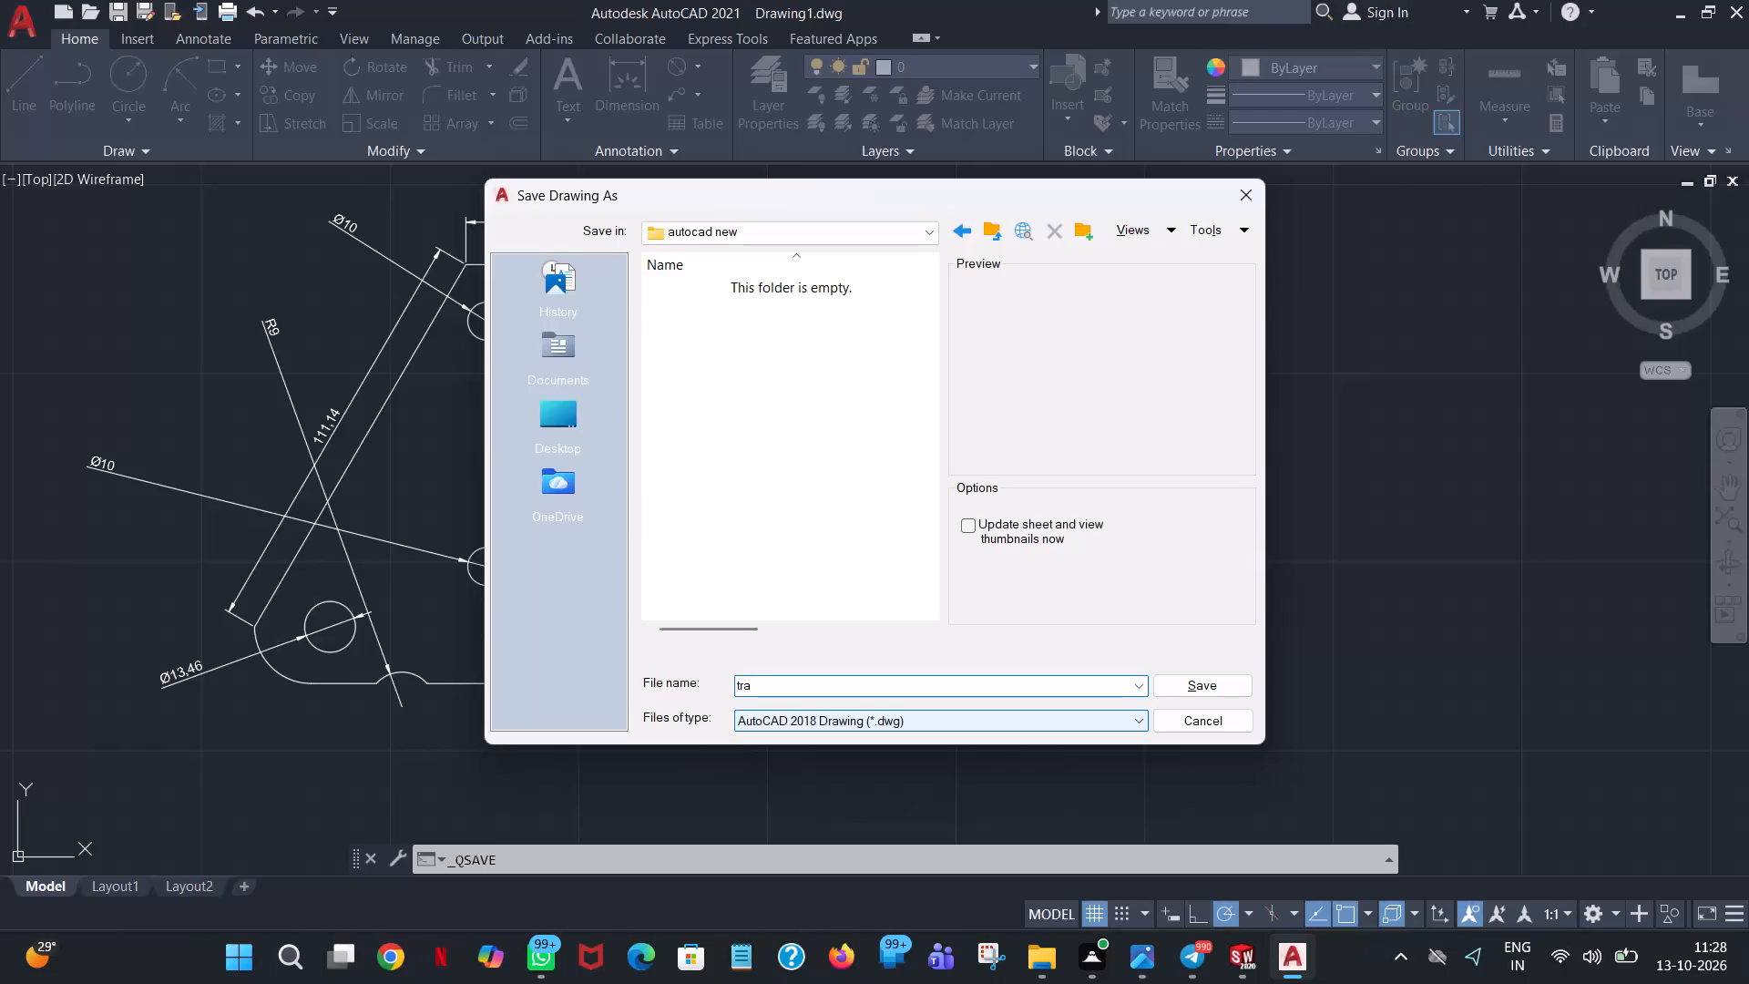
type("pez")
type("oid")
key("space")
type("plate")
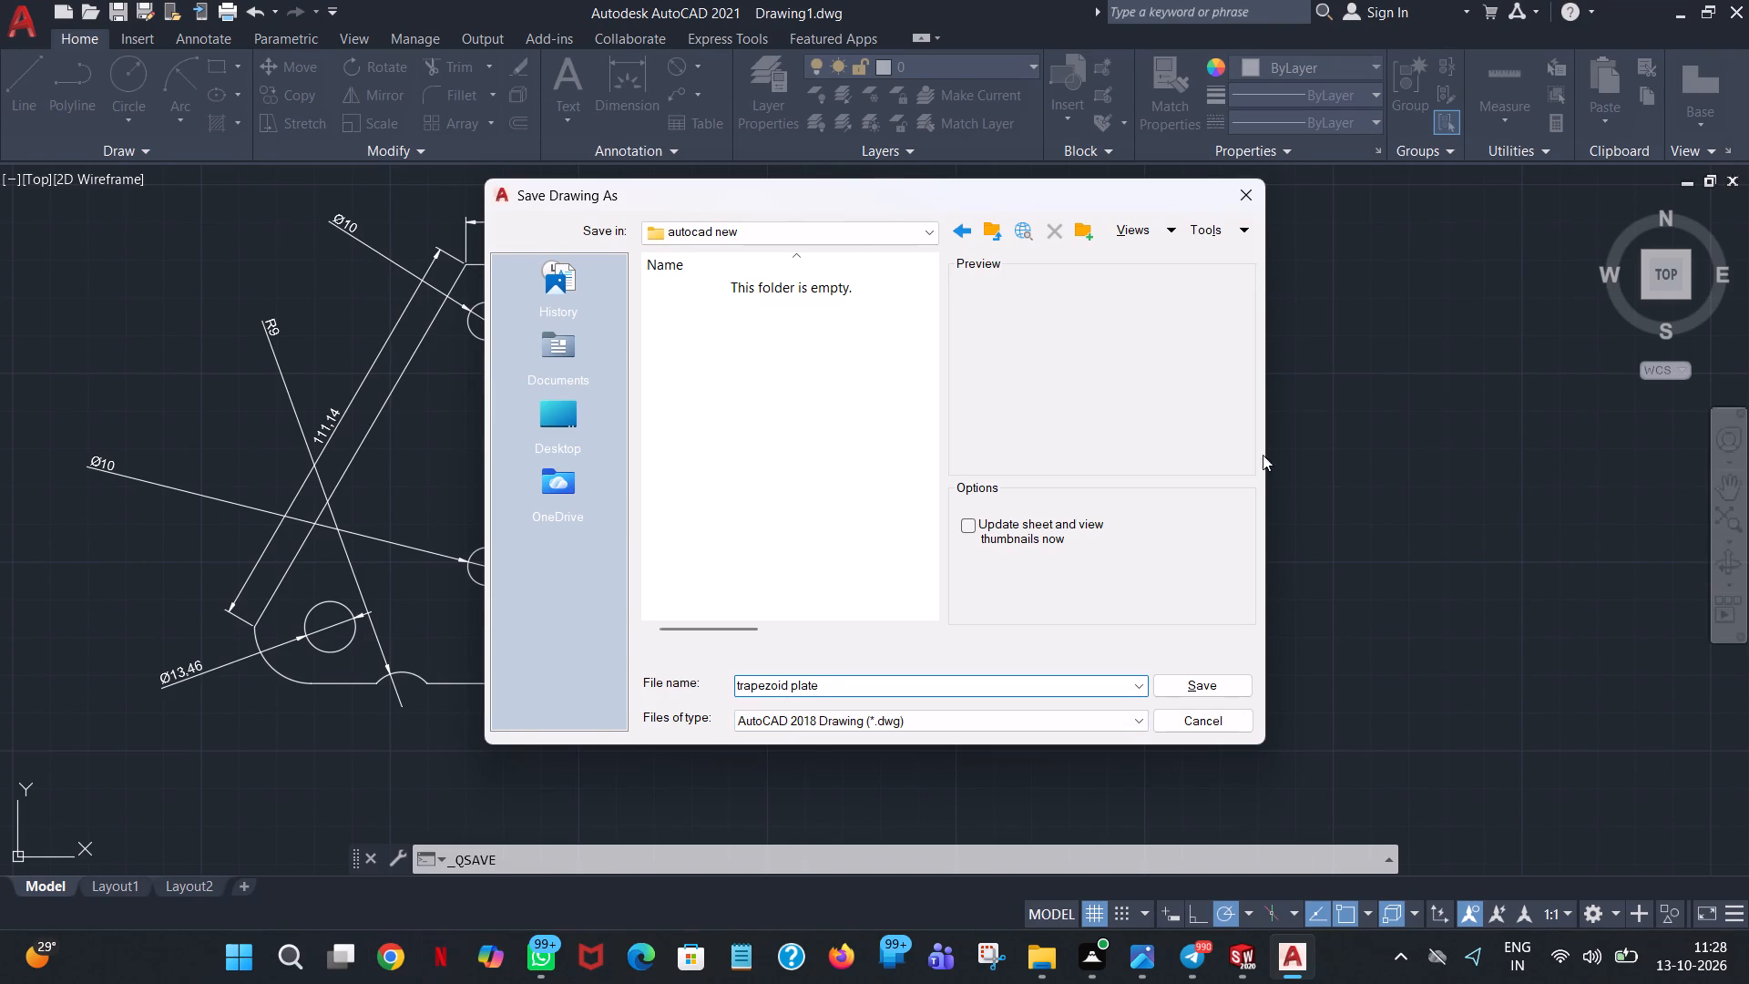
left_click(1192, 679)
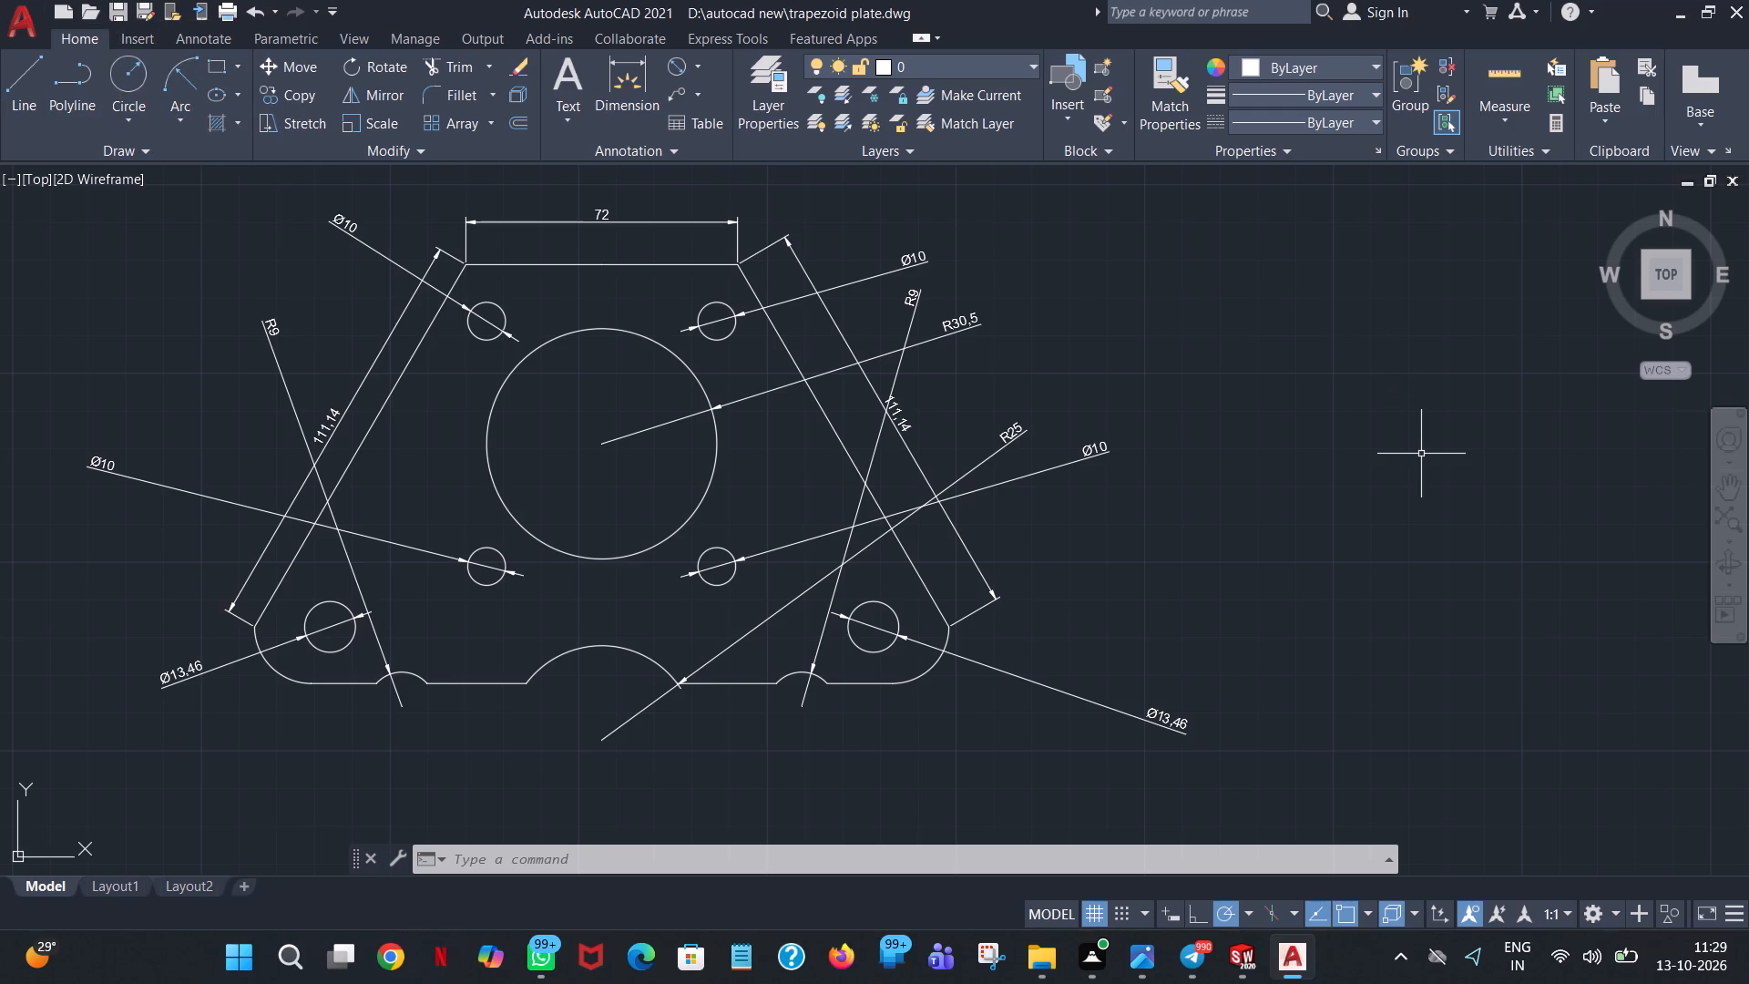
Start the Plot command, choose DWG To PDF.pc3 as the plotter and centre the plot.
type("plot")
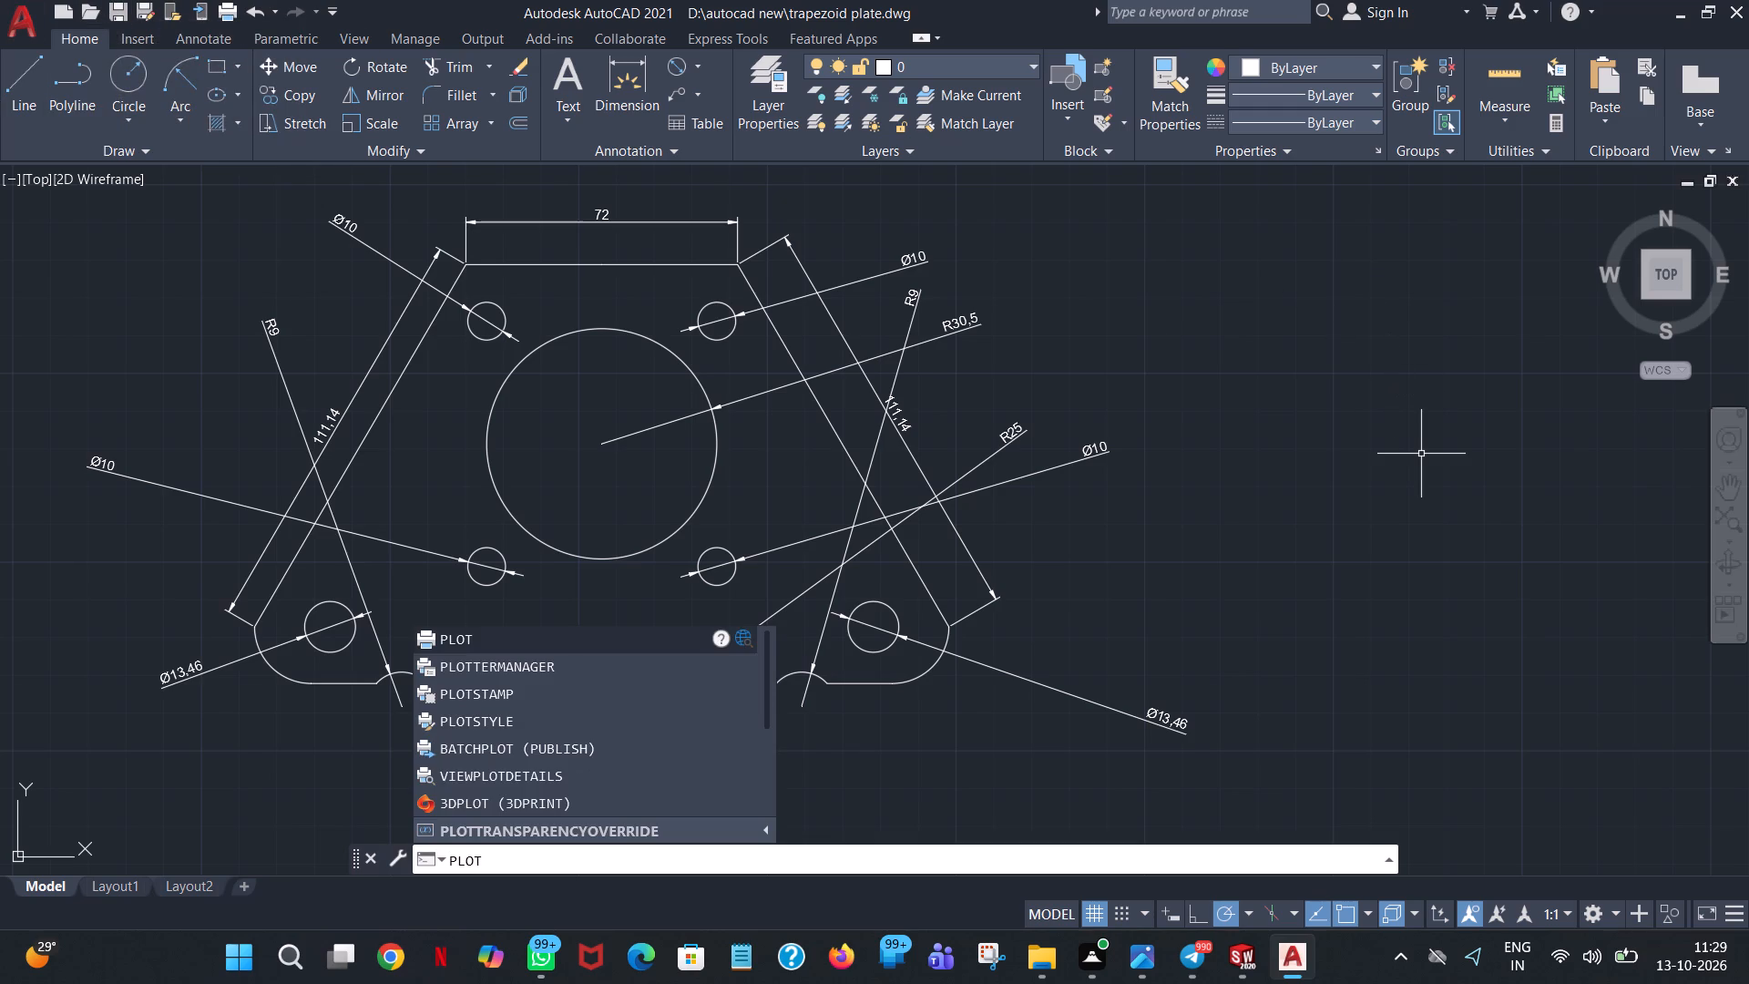
key("Return")
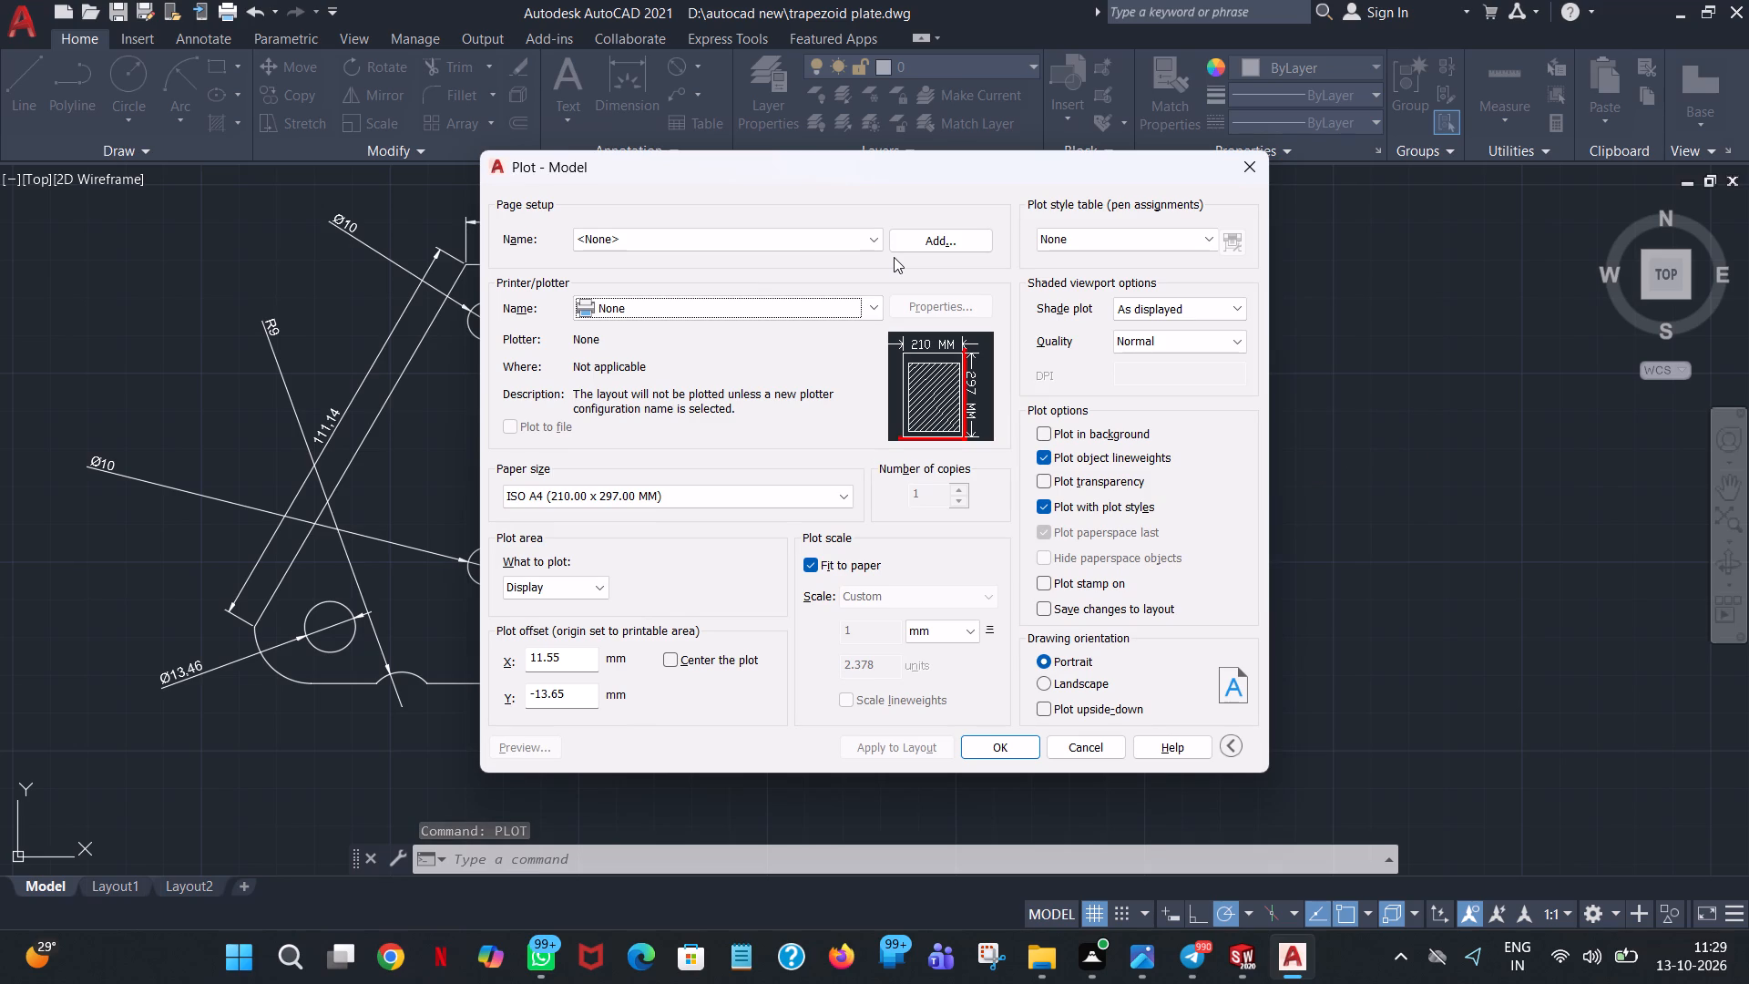
left_click(754, 240)
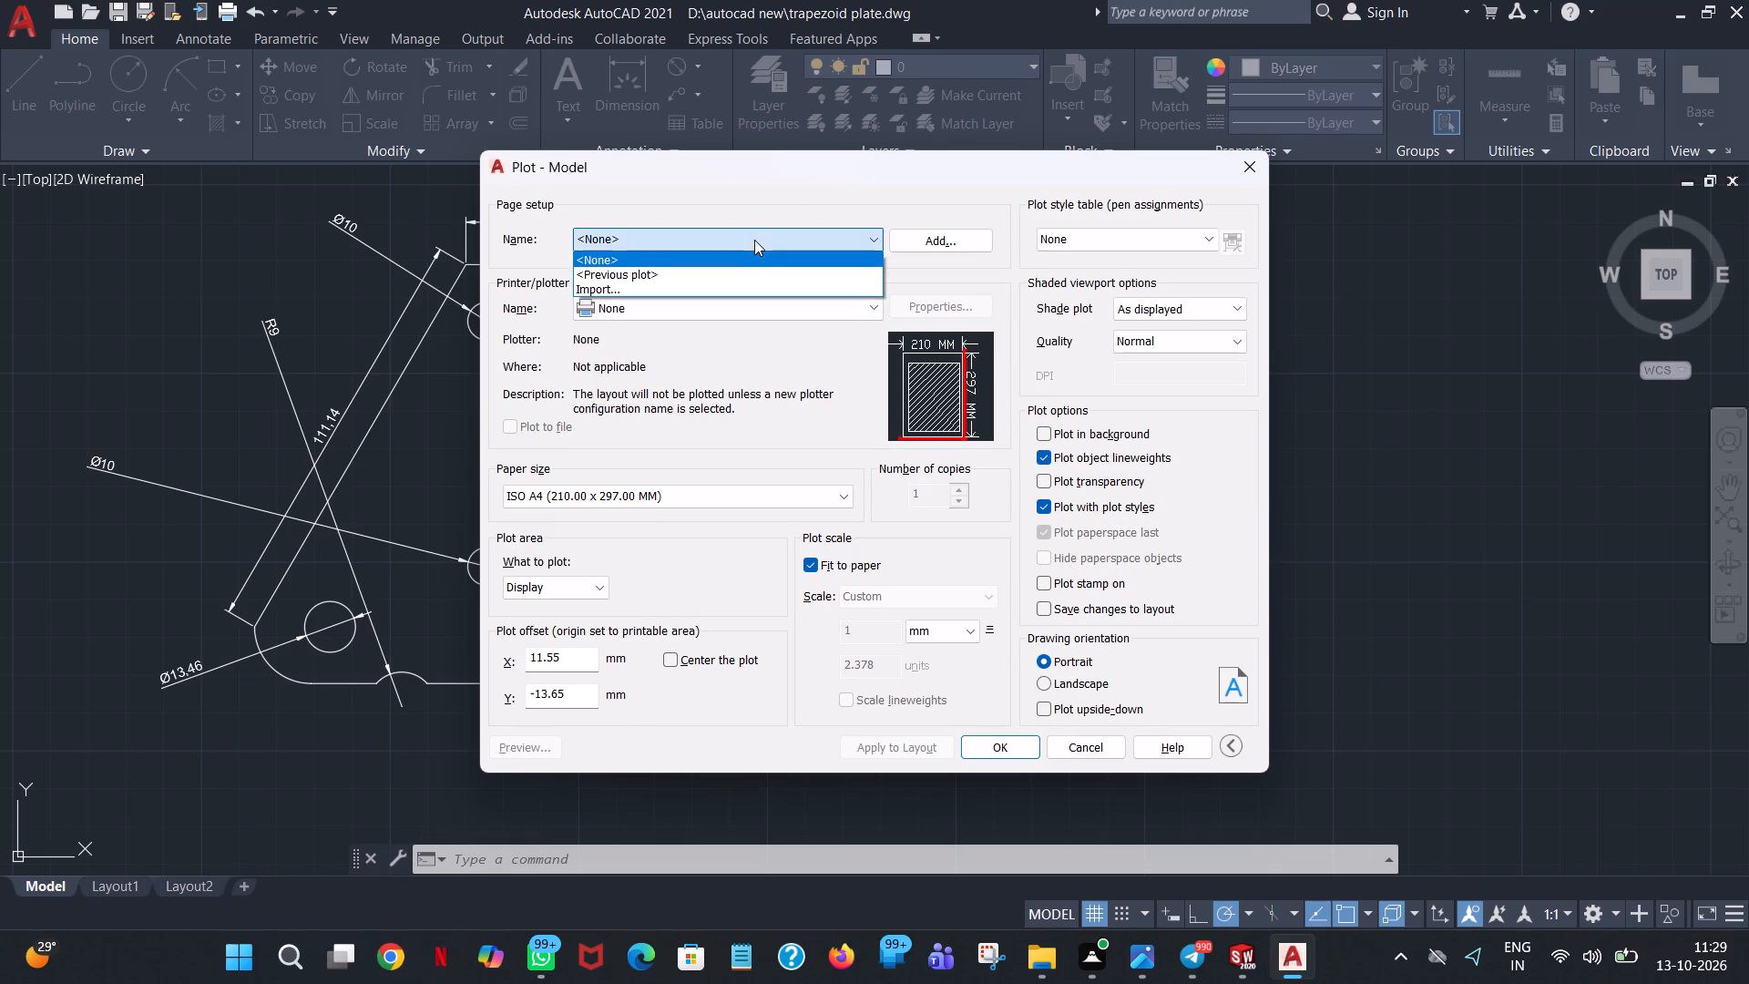
left_click(643, 189)
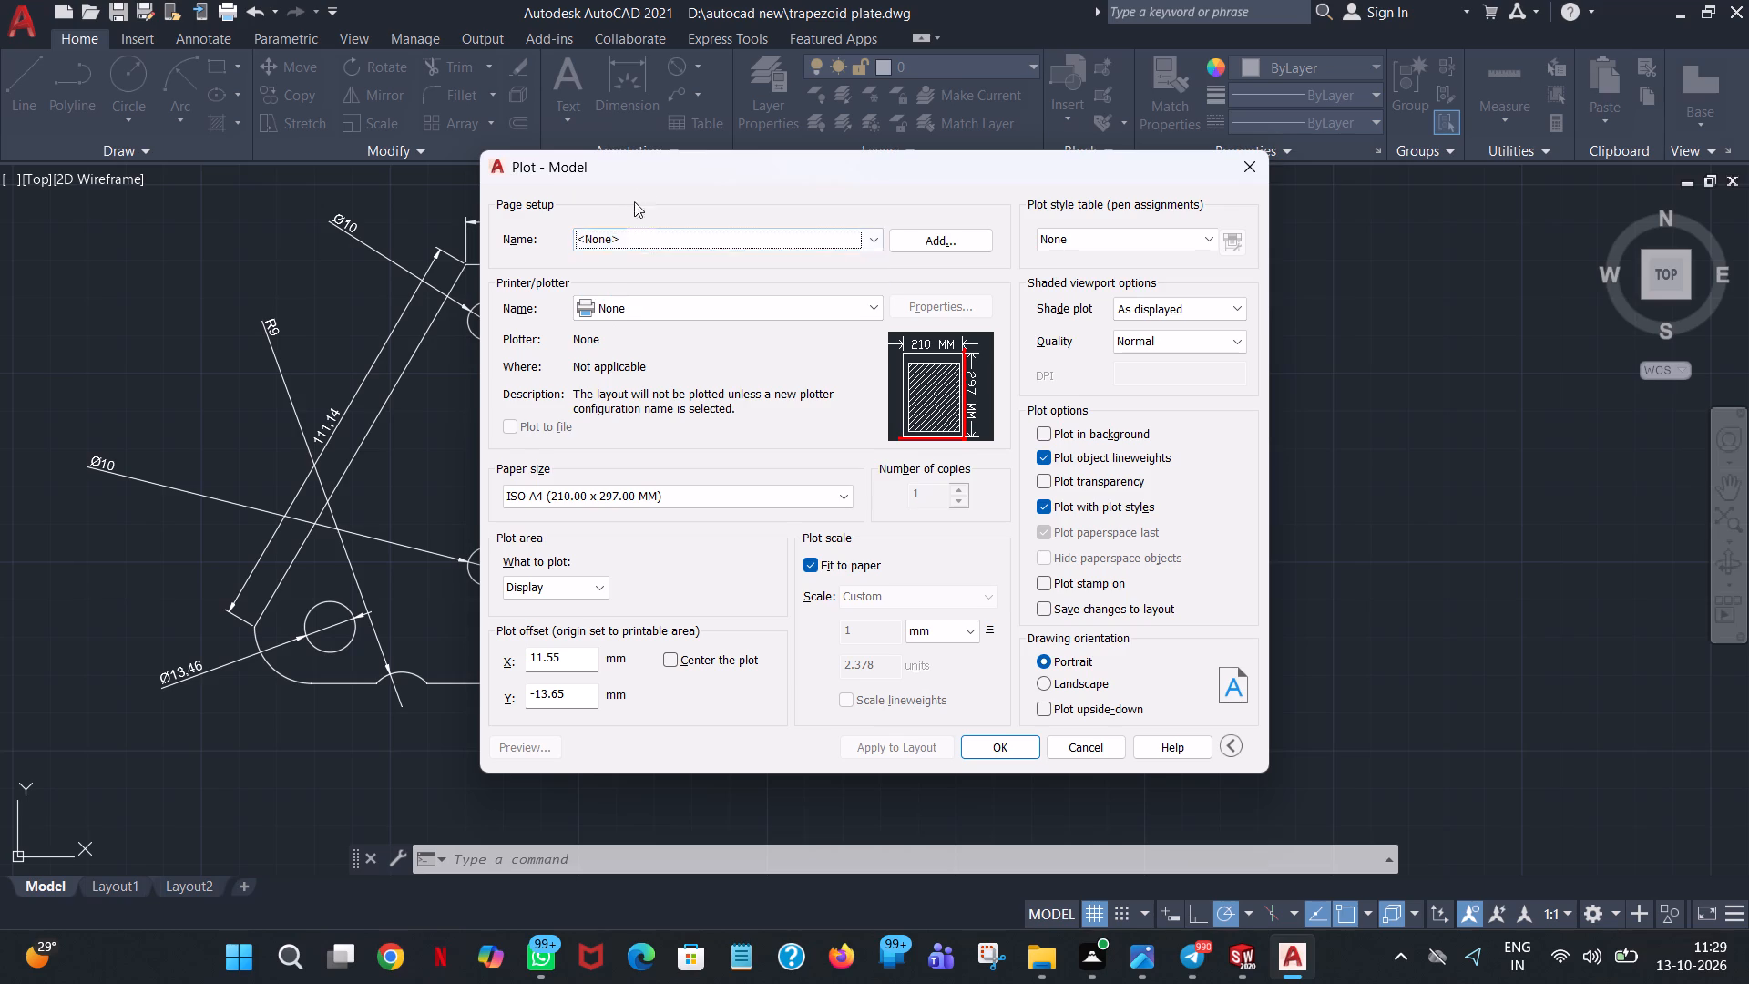
left_click(629, 310)
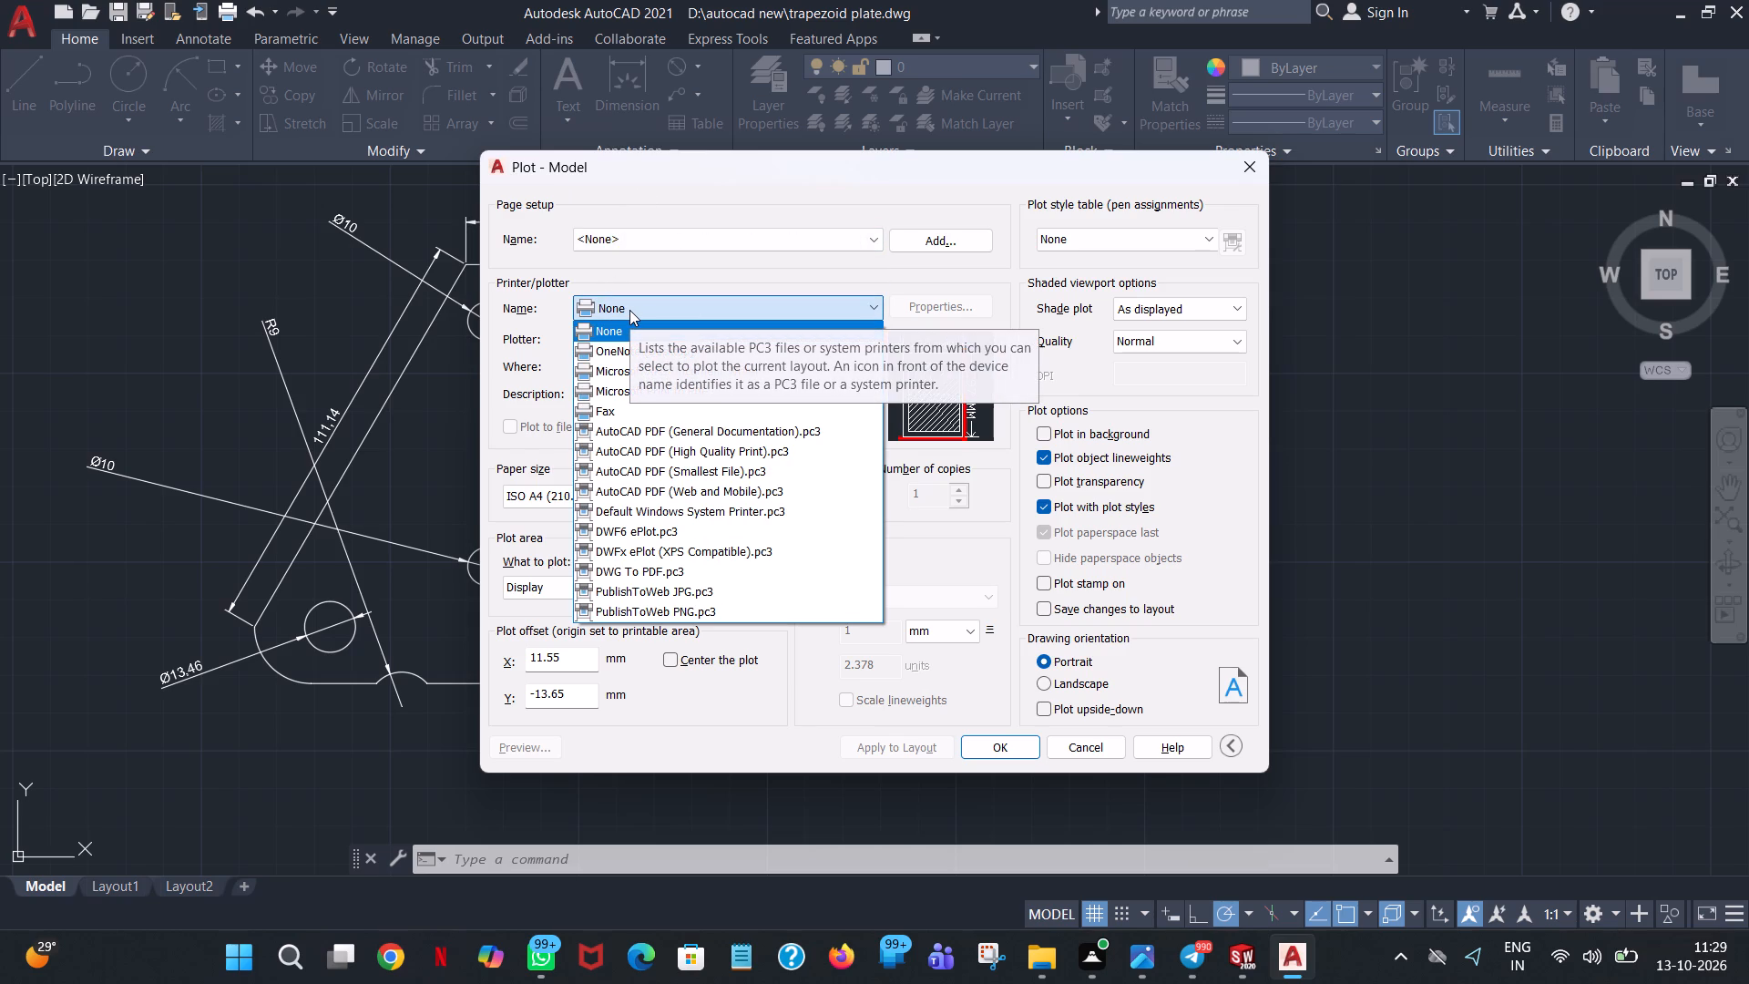
left_click(643, 569)
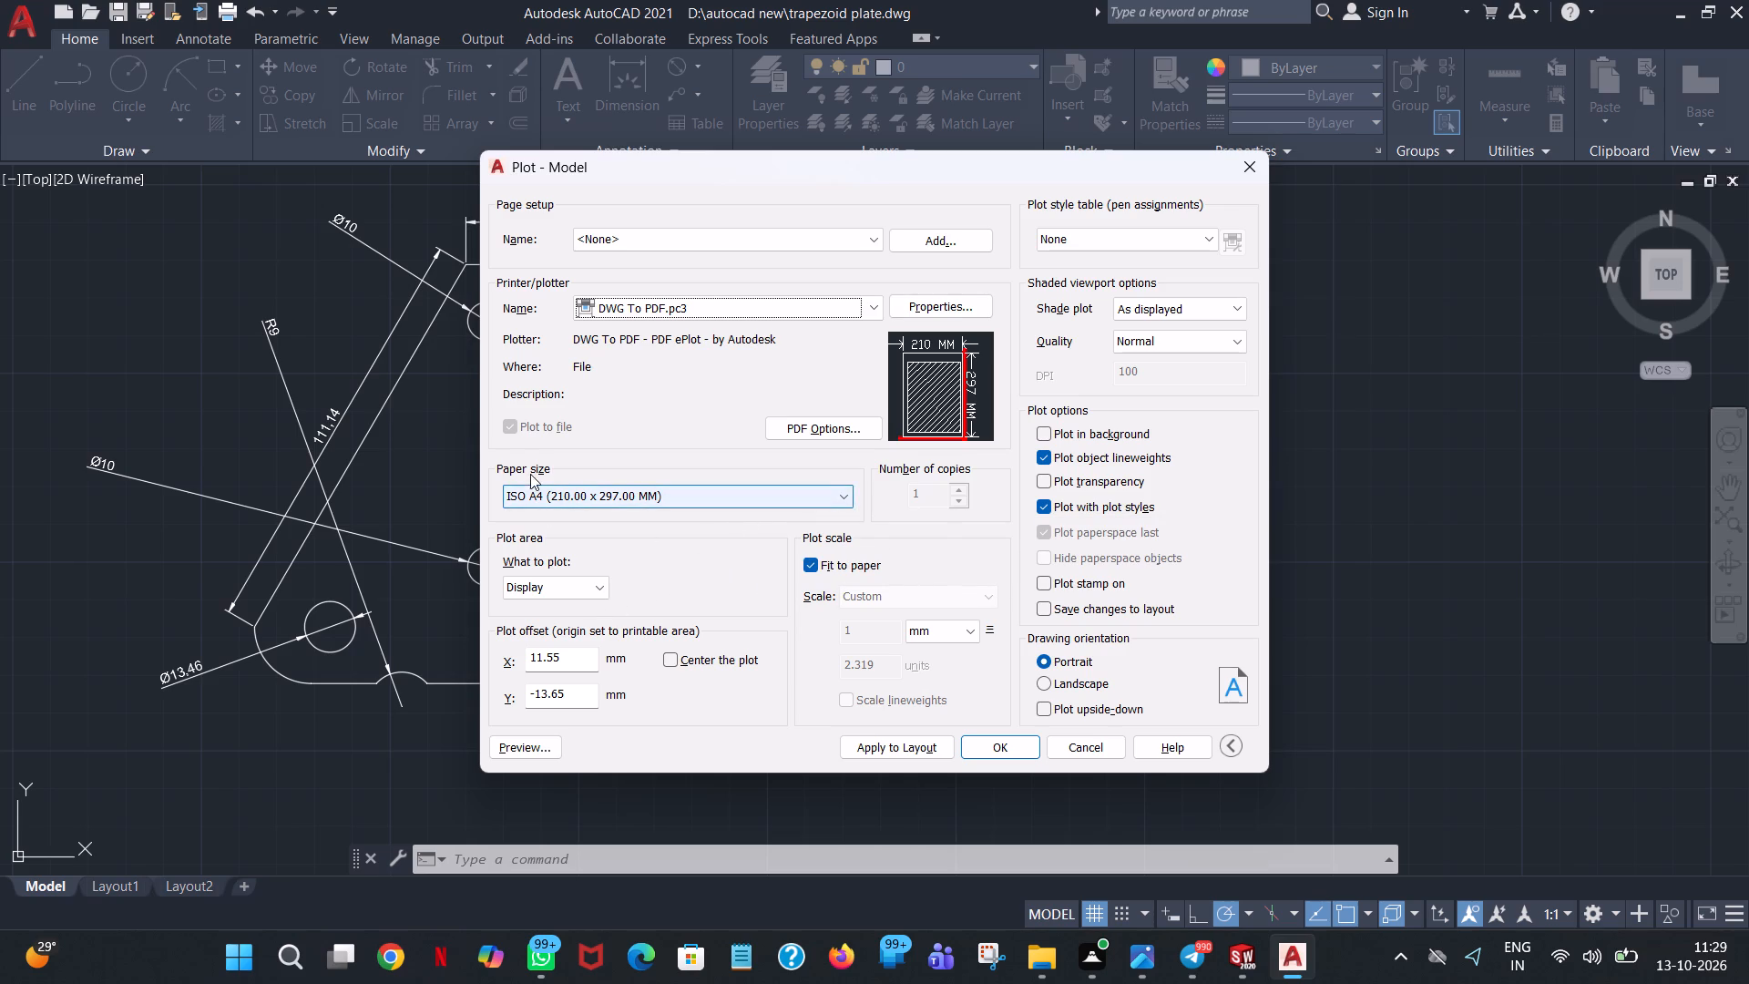
left_click(669, 657)
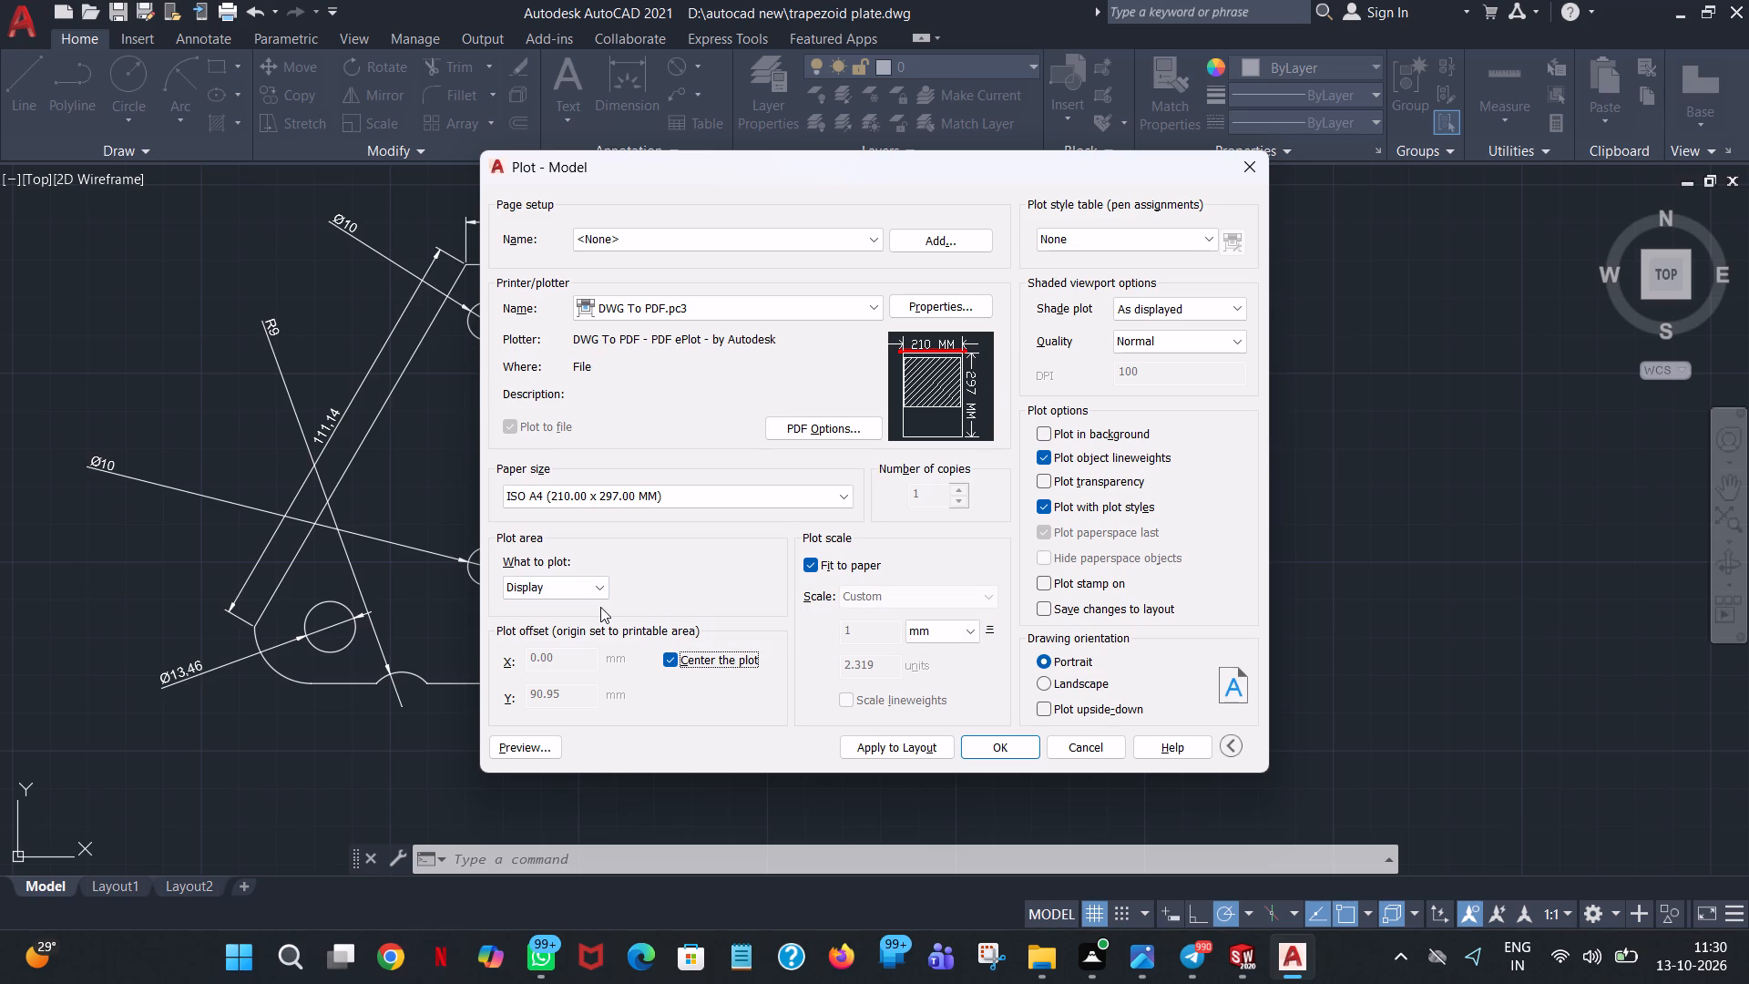
Set the plot area to a window enclosing the whole dimensioned plate and choose landscape orientation.
left_click(571, 587)
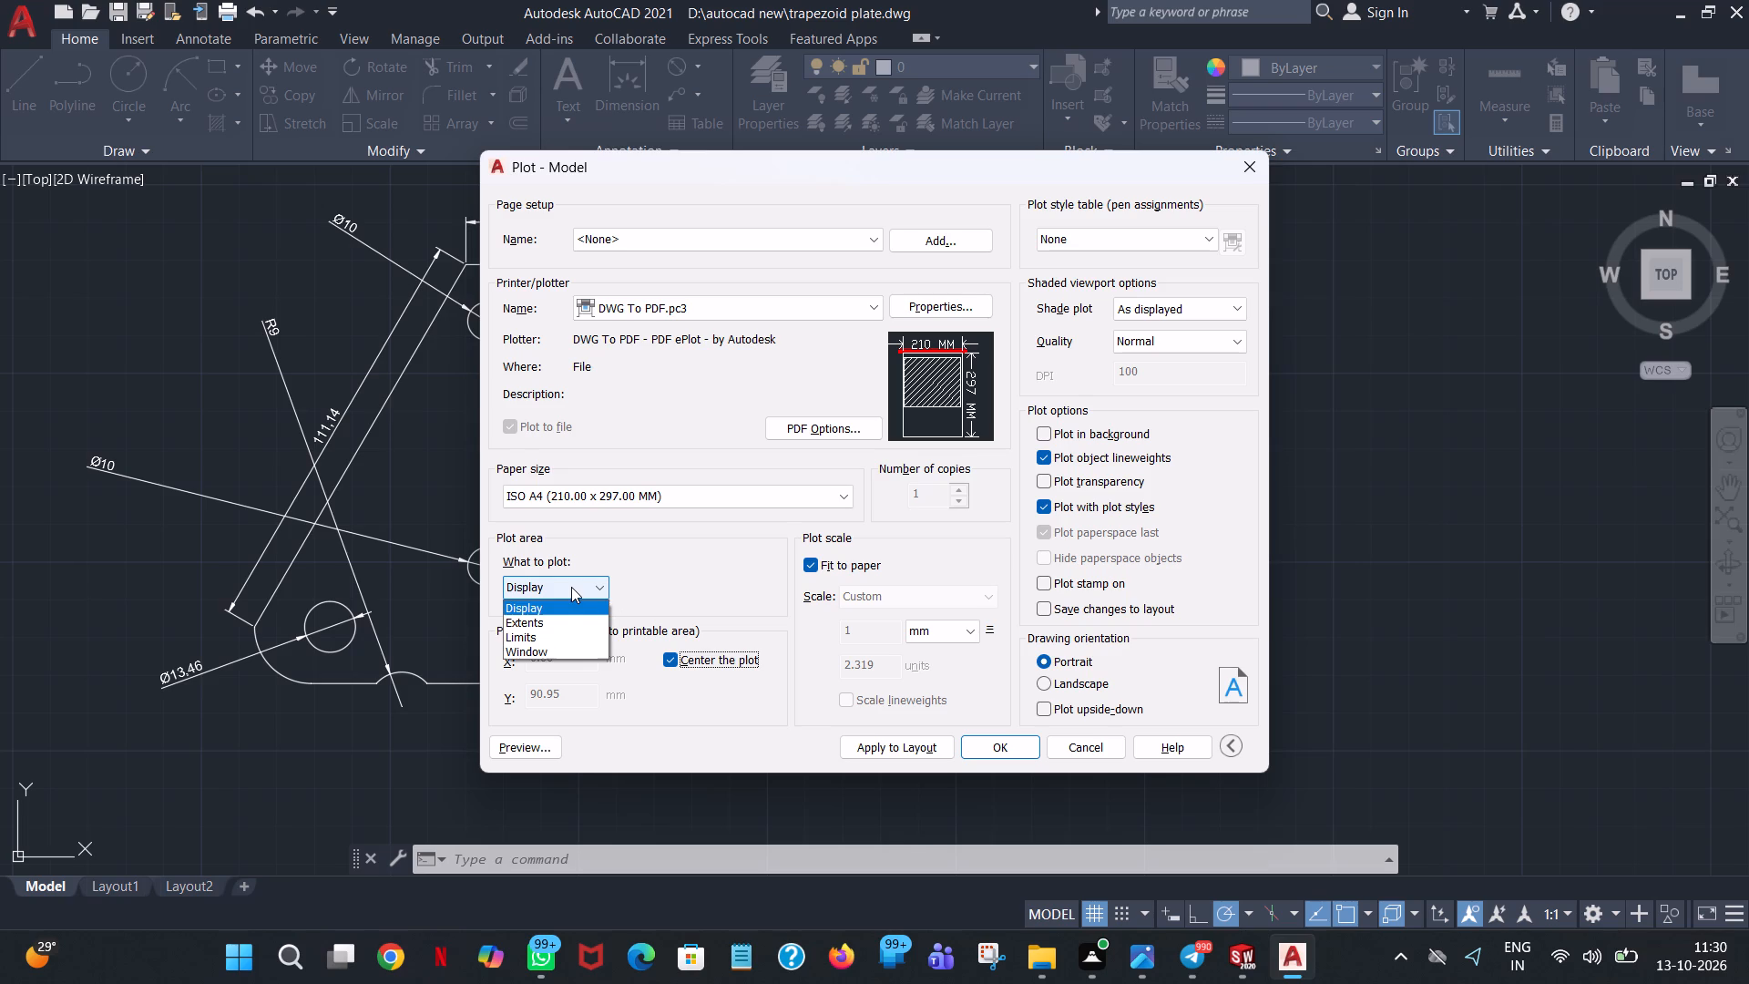
left_click(555, 653)
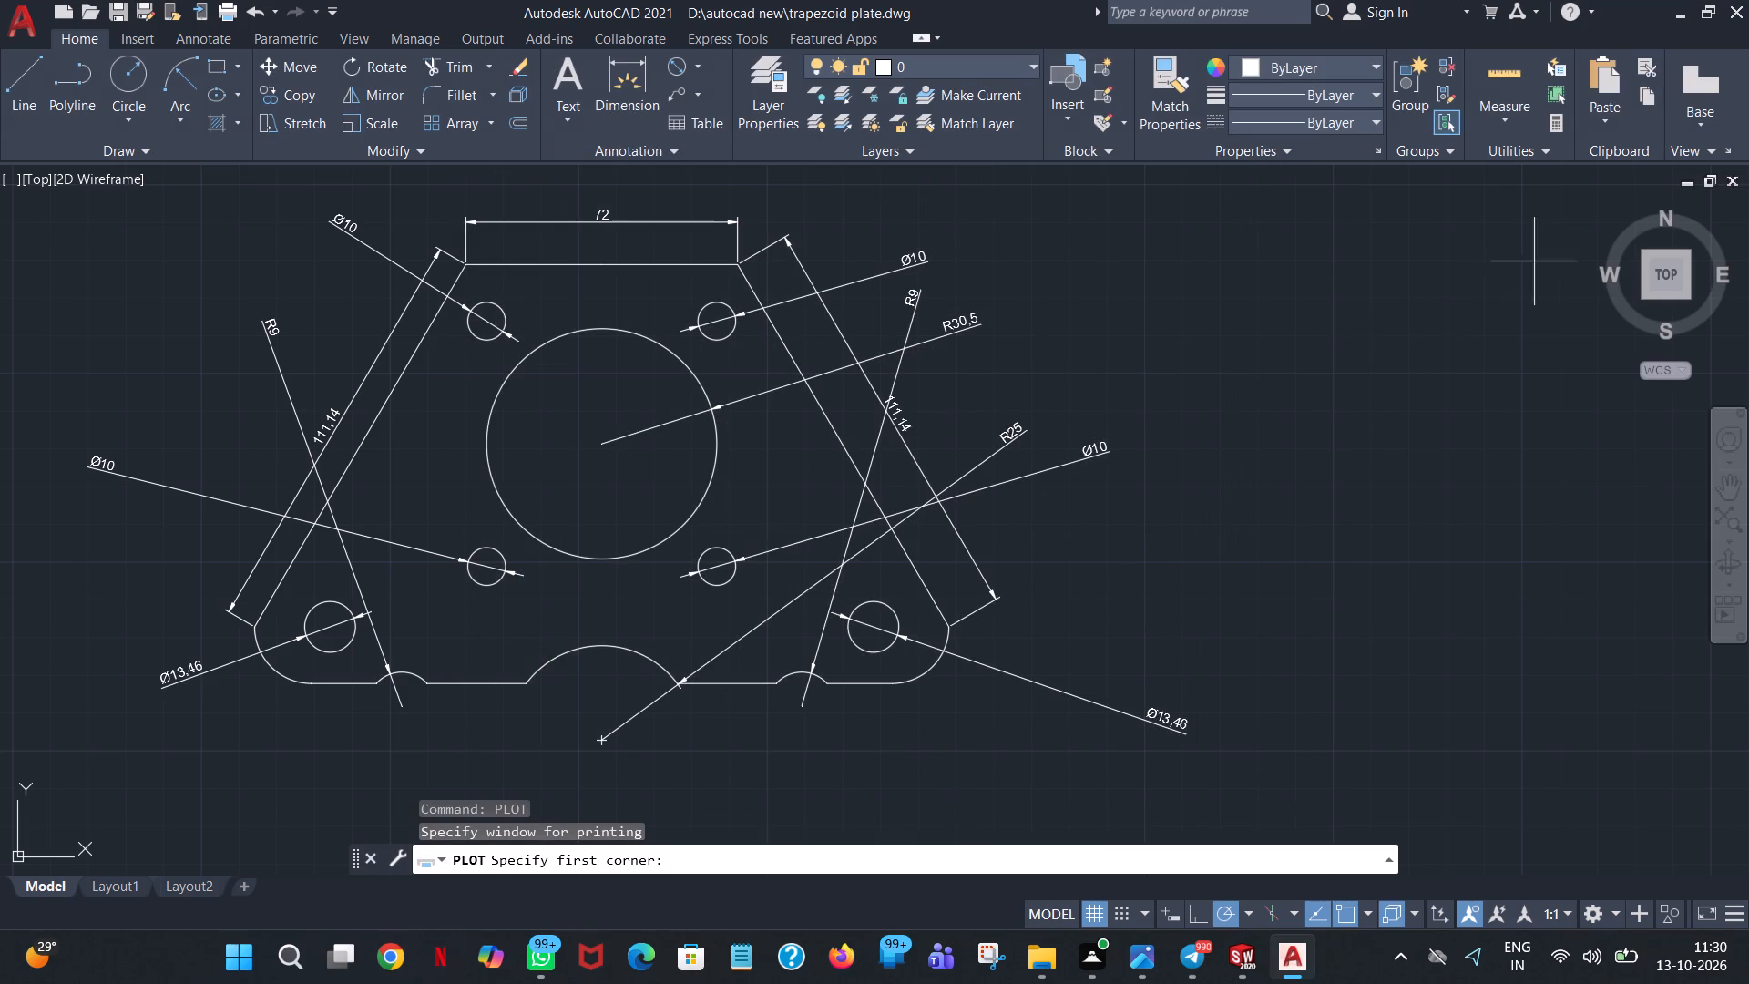
scroll(1297, 317, "up", 2)
scroll(1226, 365, "down", 3)
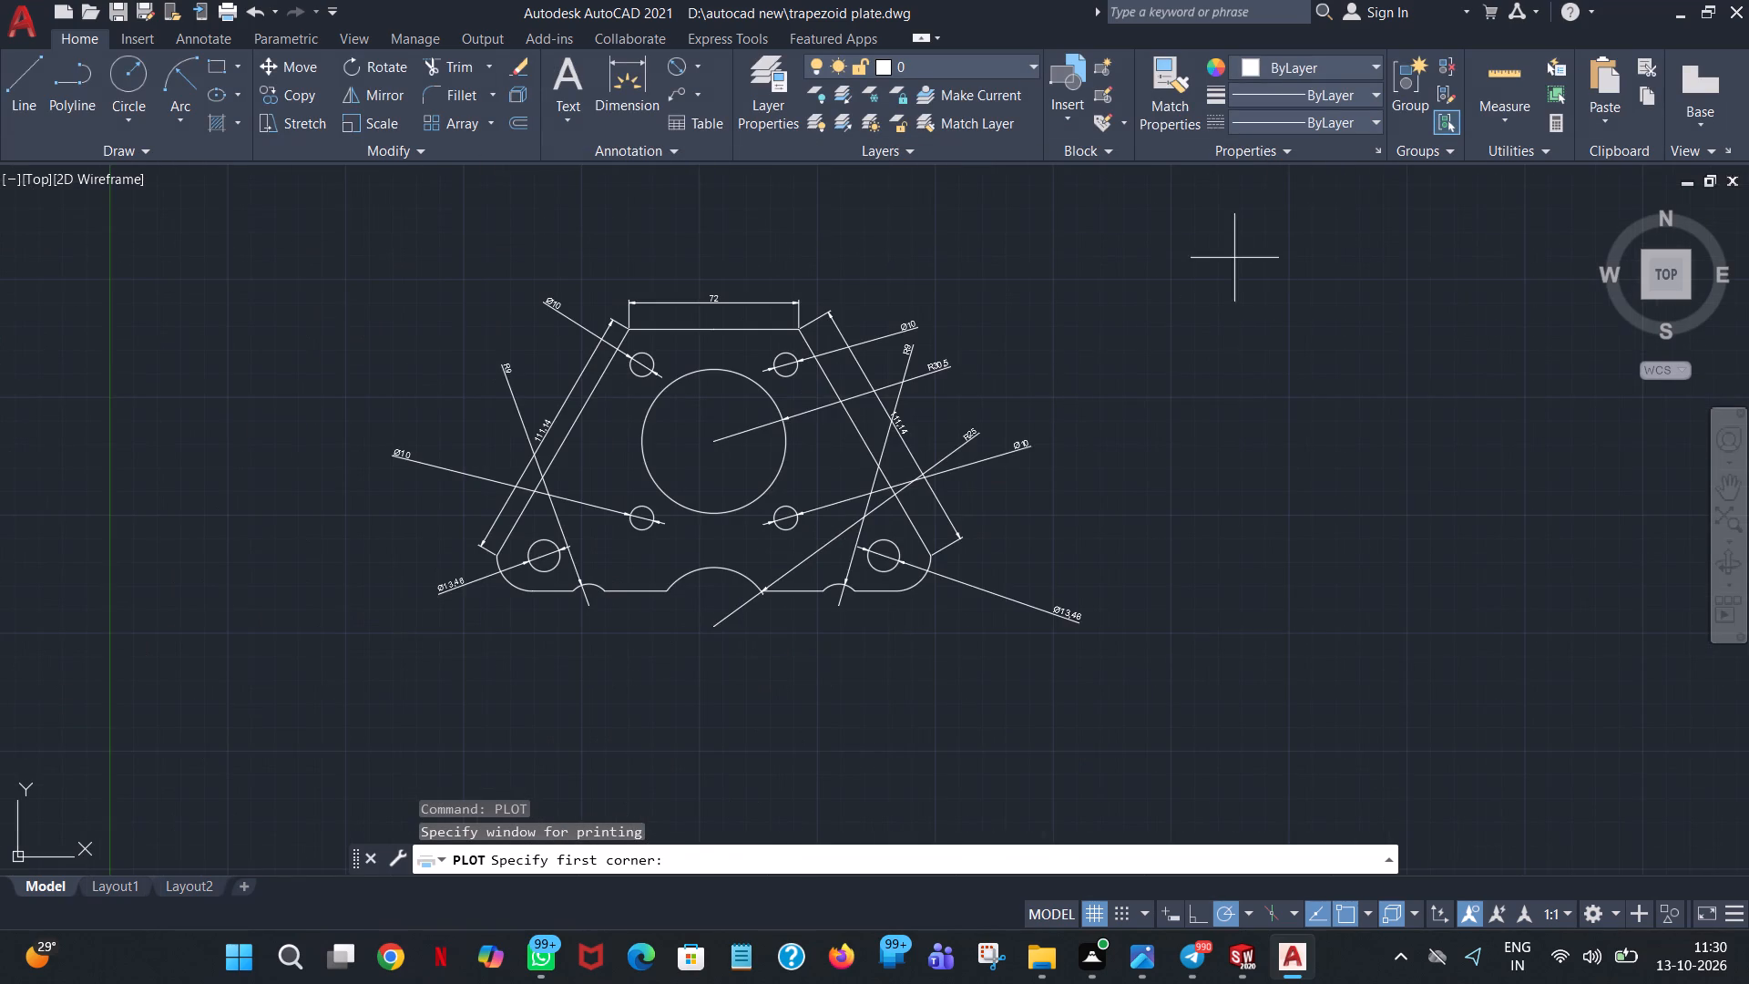
left_click_drag(1229, 256, 285, 662)
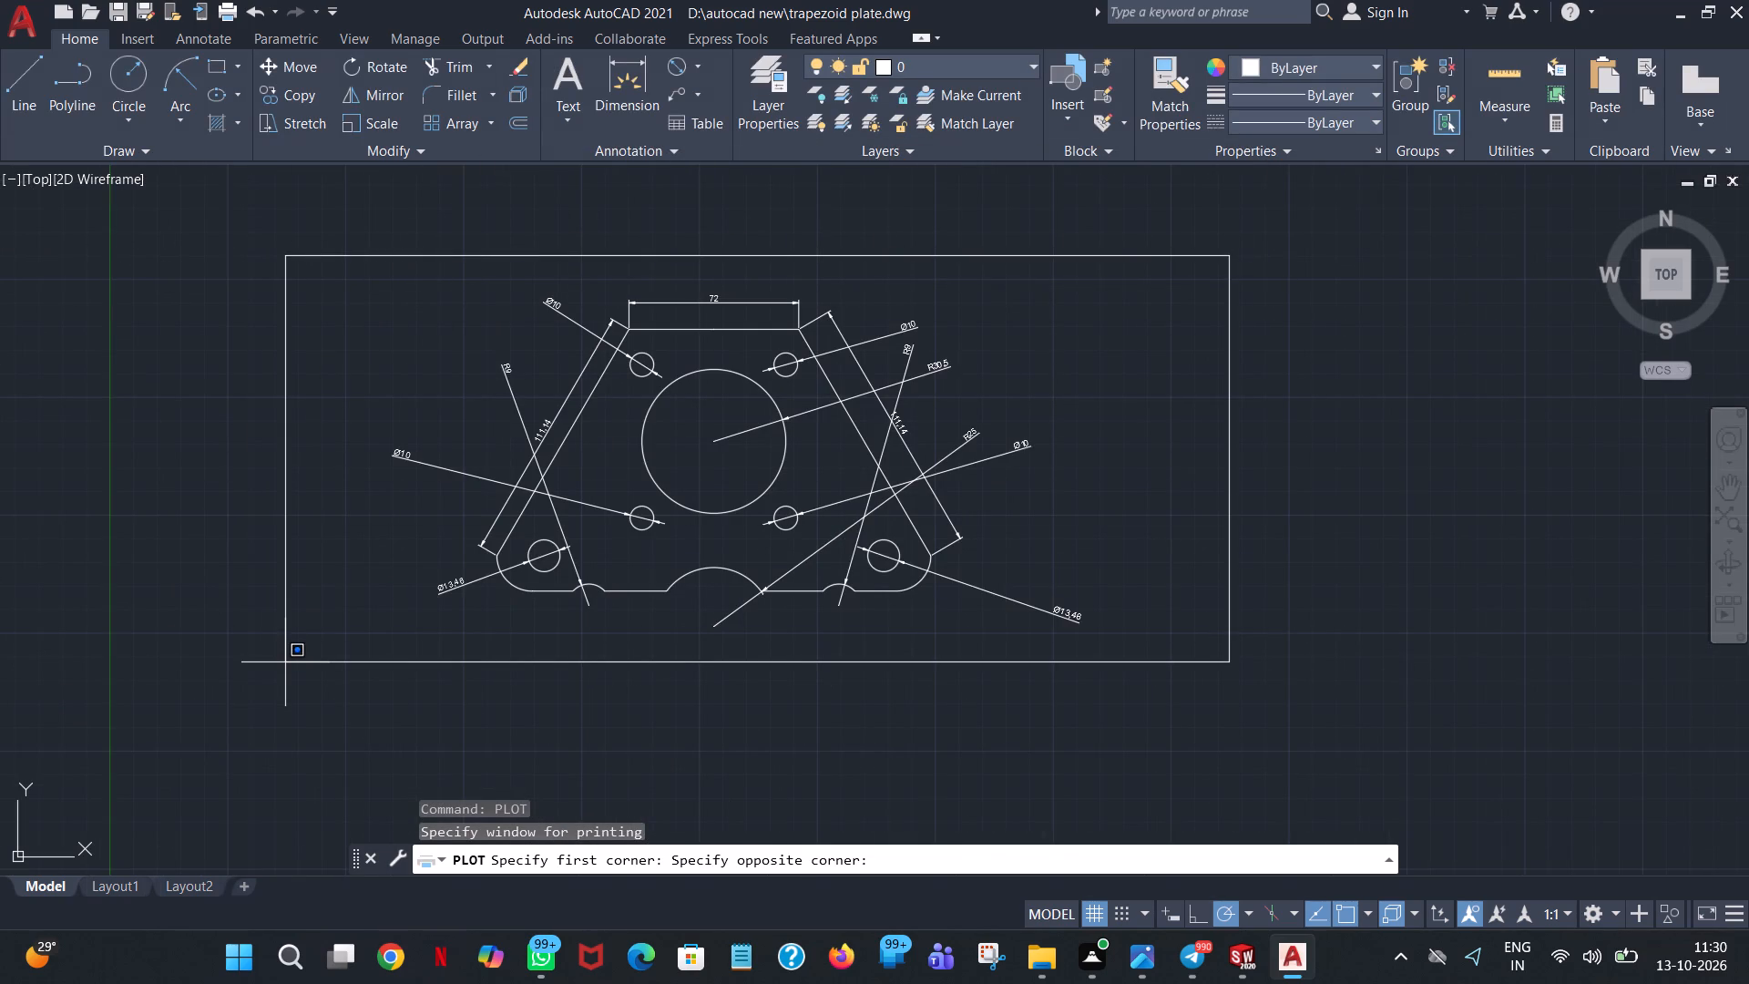
left_click_drag(285, 662, 285, 668)
right_click(285, 668)
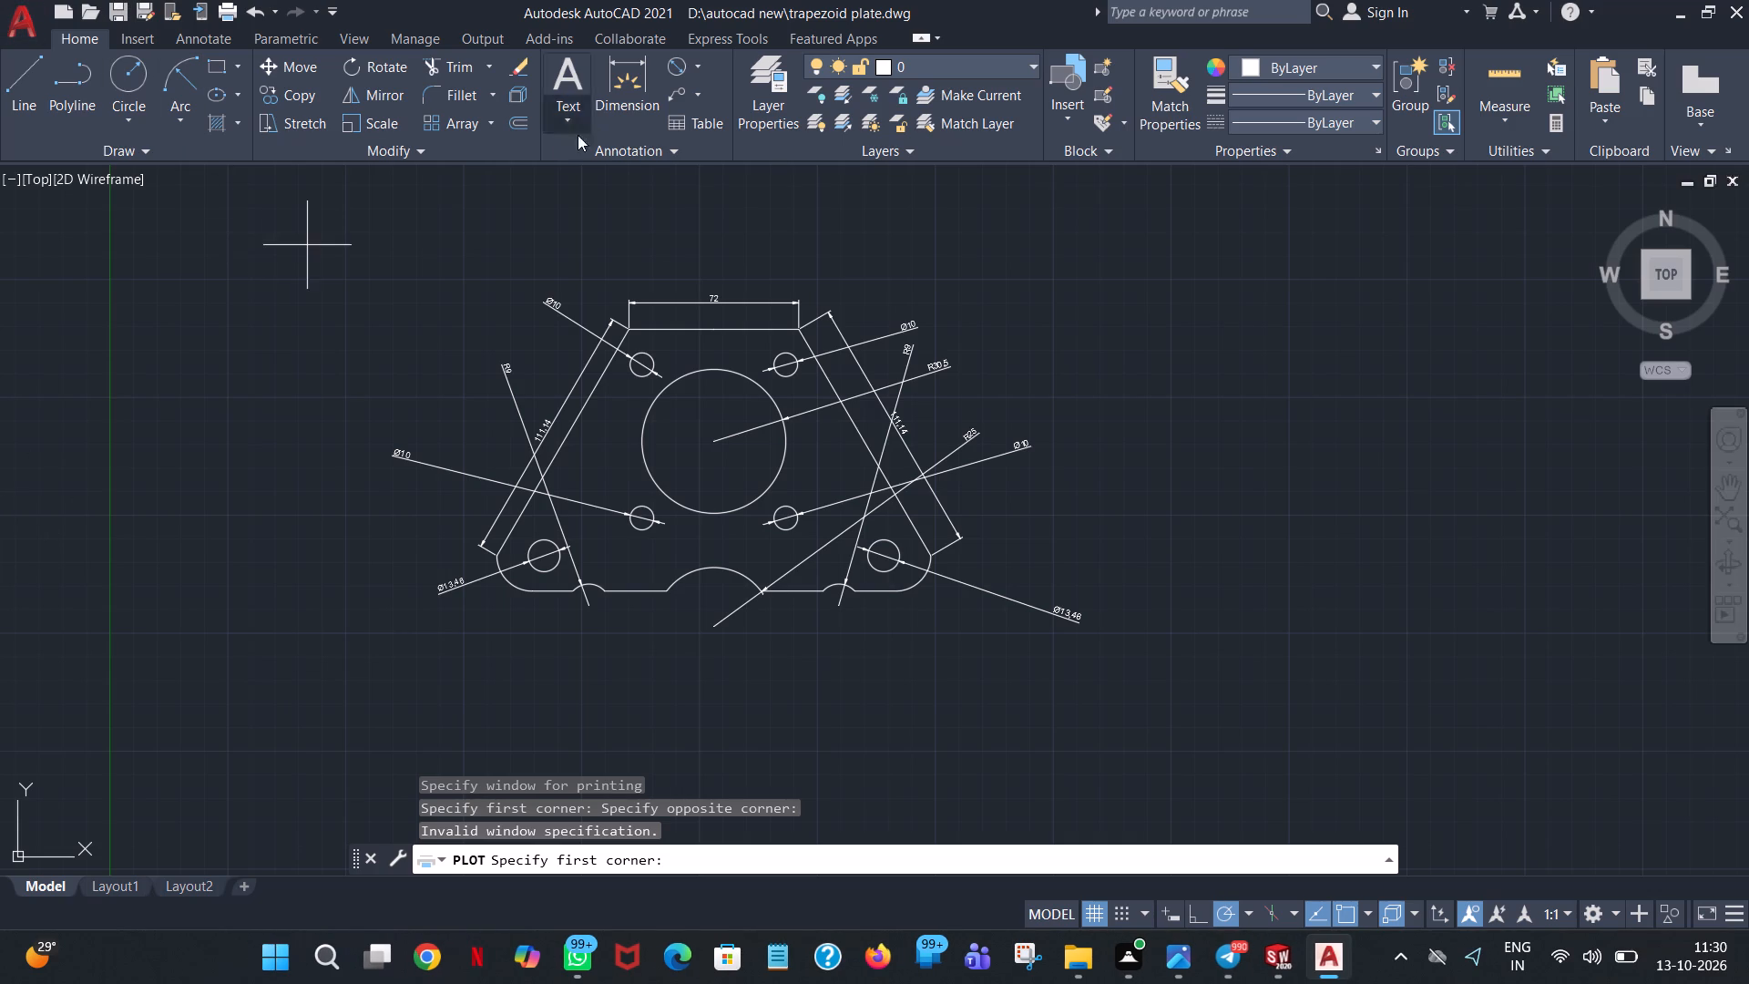
left_click(353, 211)
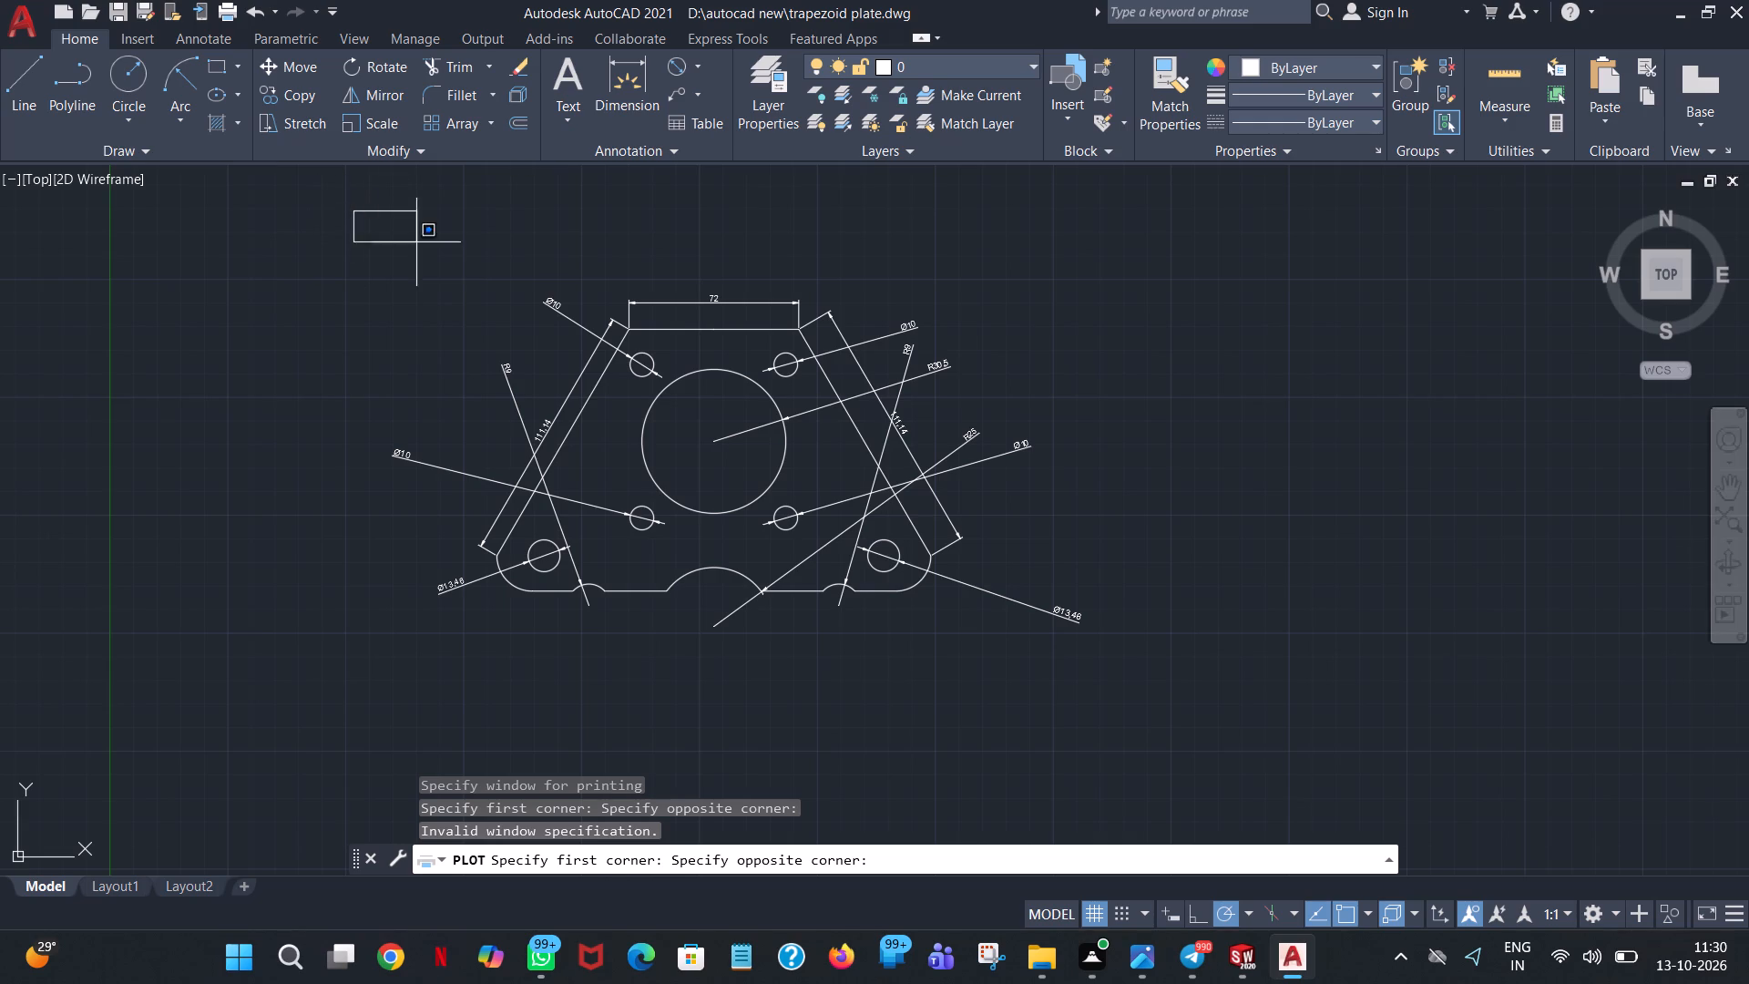
left_click(1157, 695)
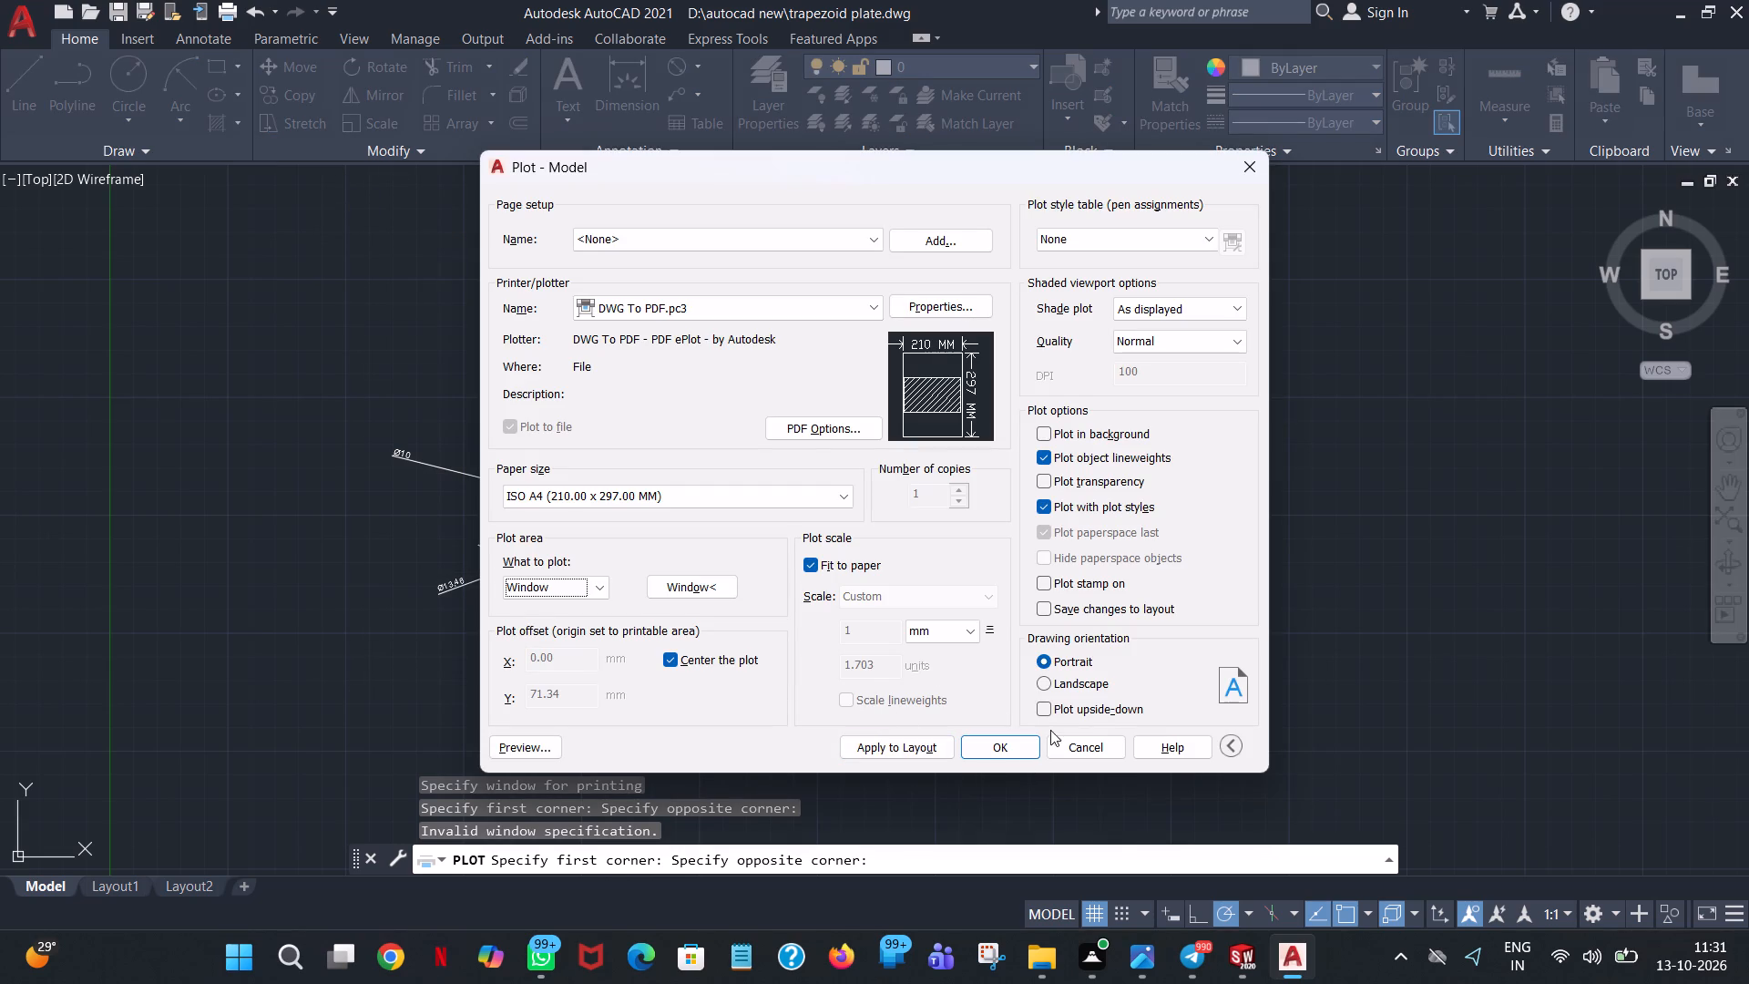
left_click(1045, 680)
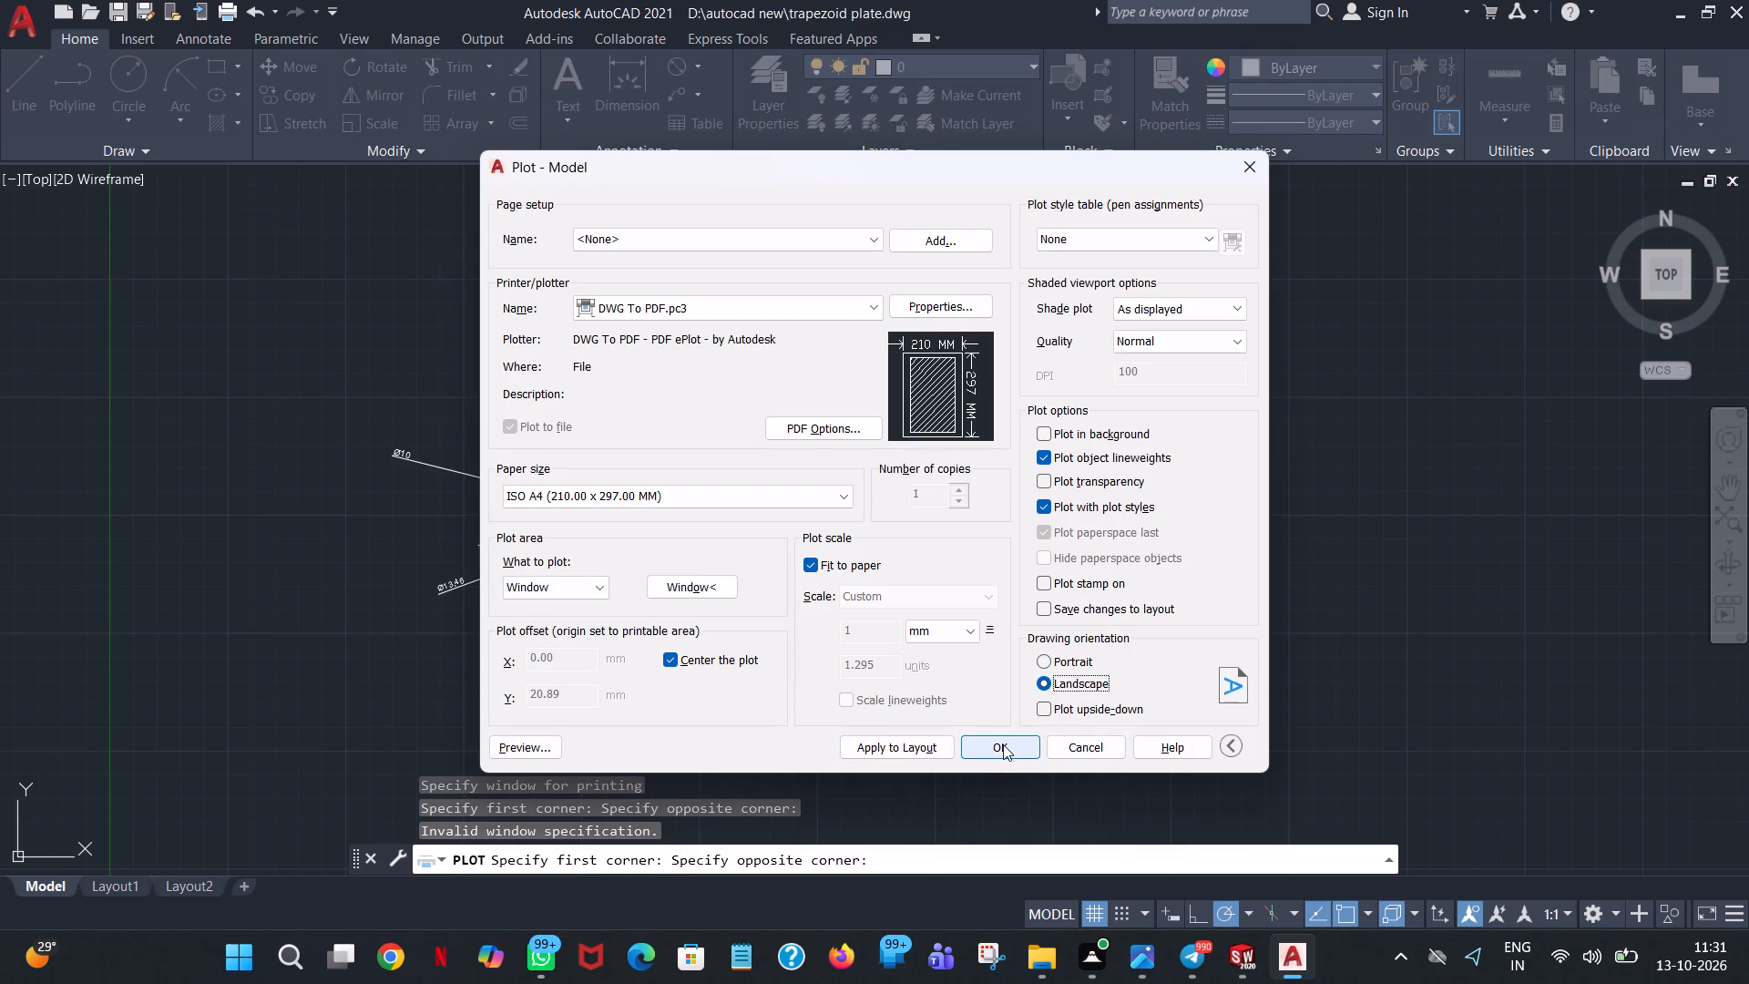
Plot the drawing to a PDF in the "autocad new" folder on New Volume (D:), keeping the suggested file name.
left_click(1003, 744)
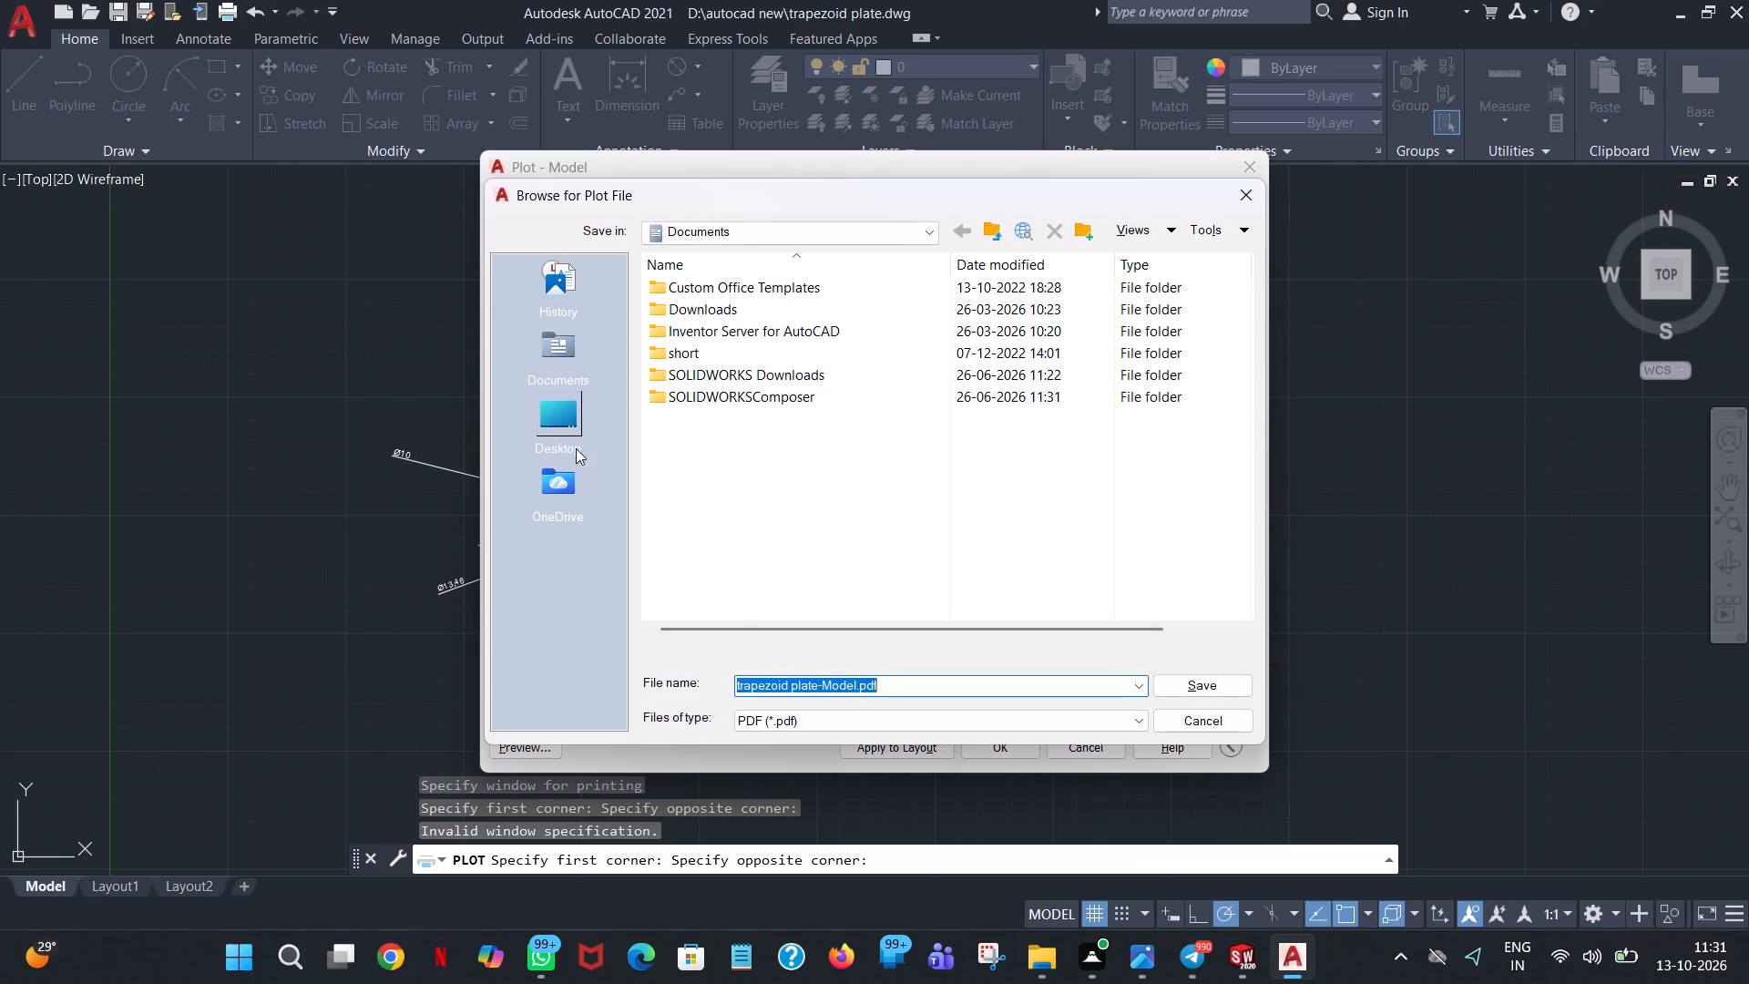
left_click(576, 448)
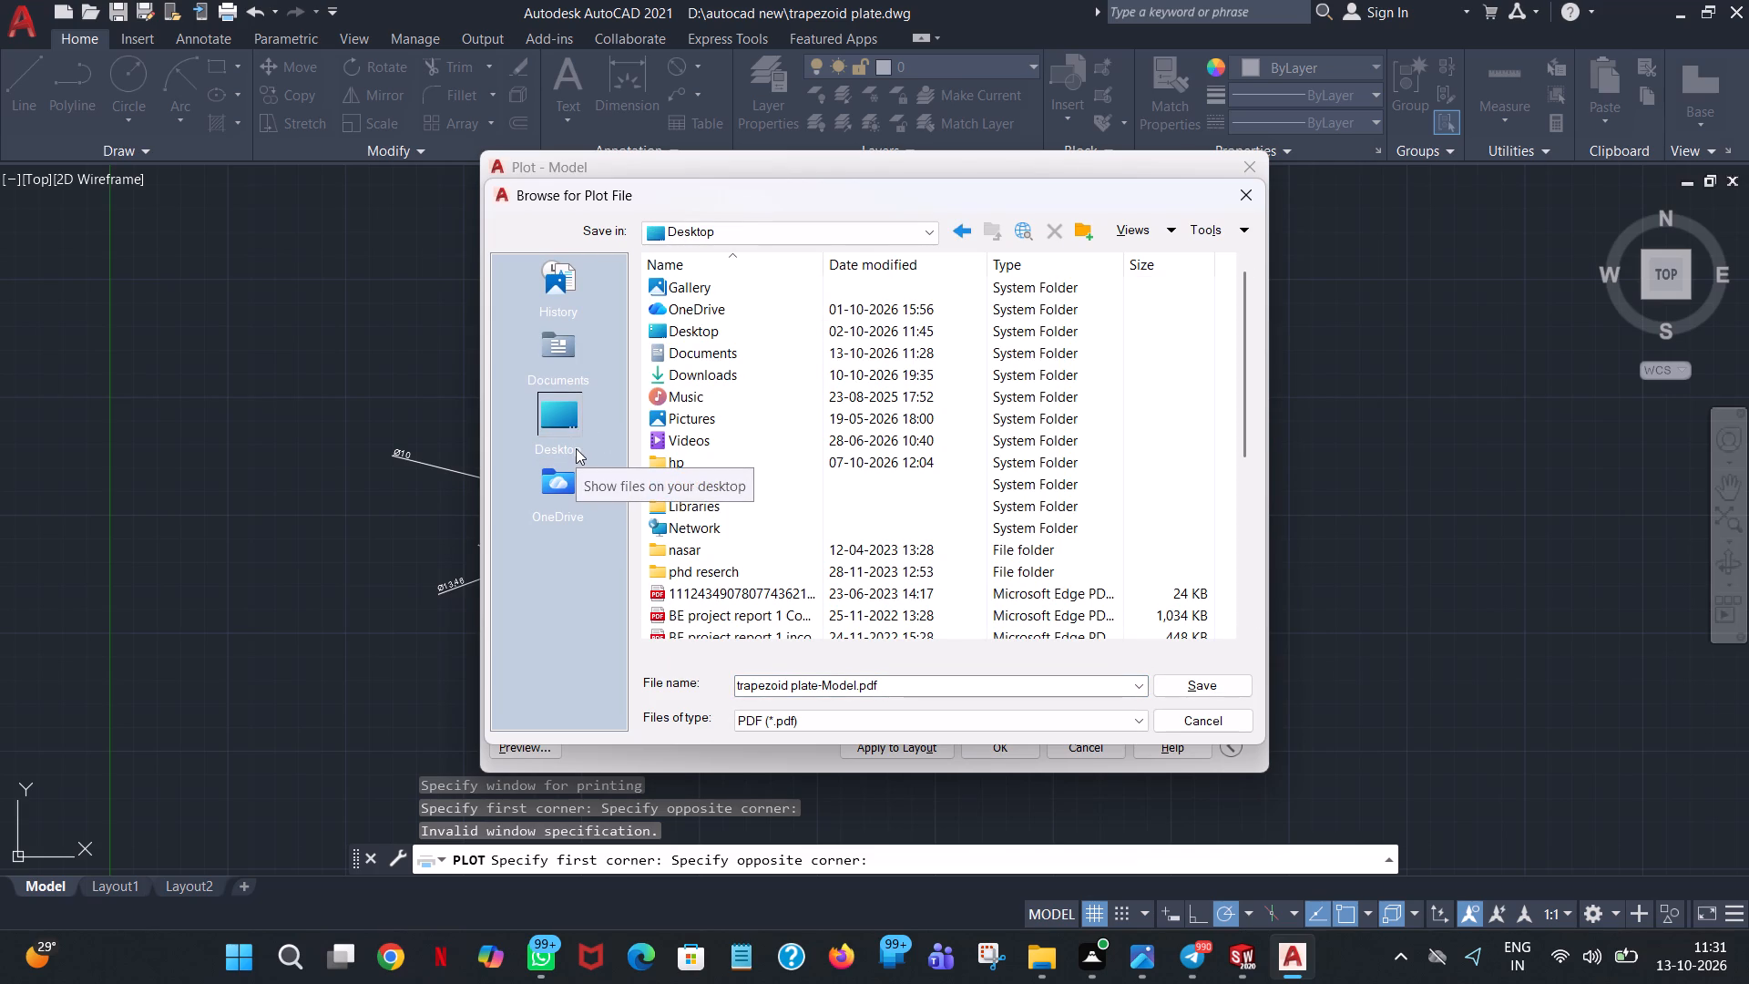
left_click(784, 227)
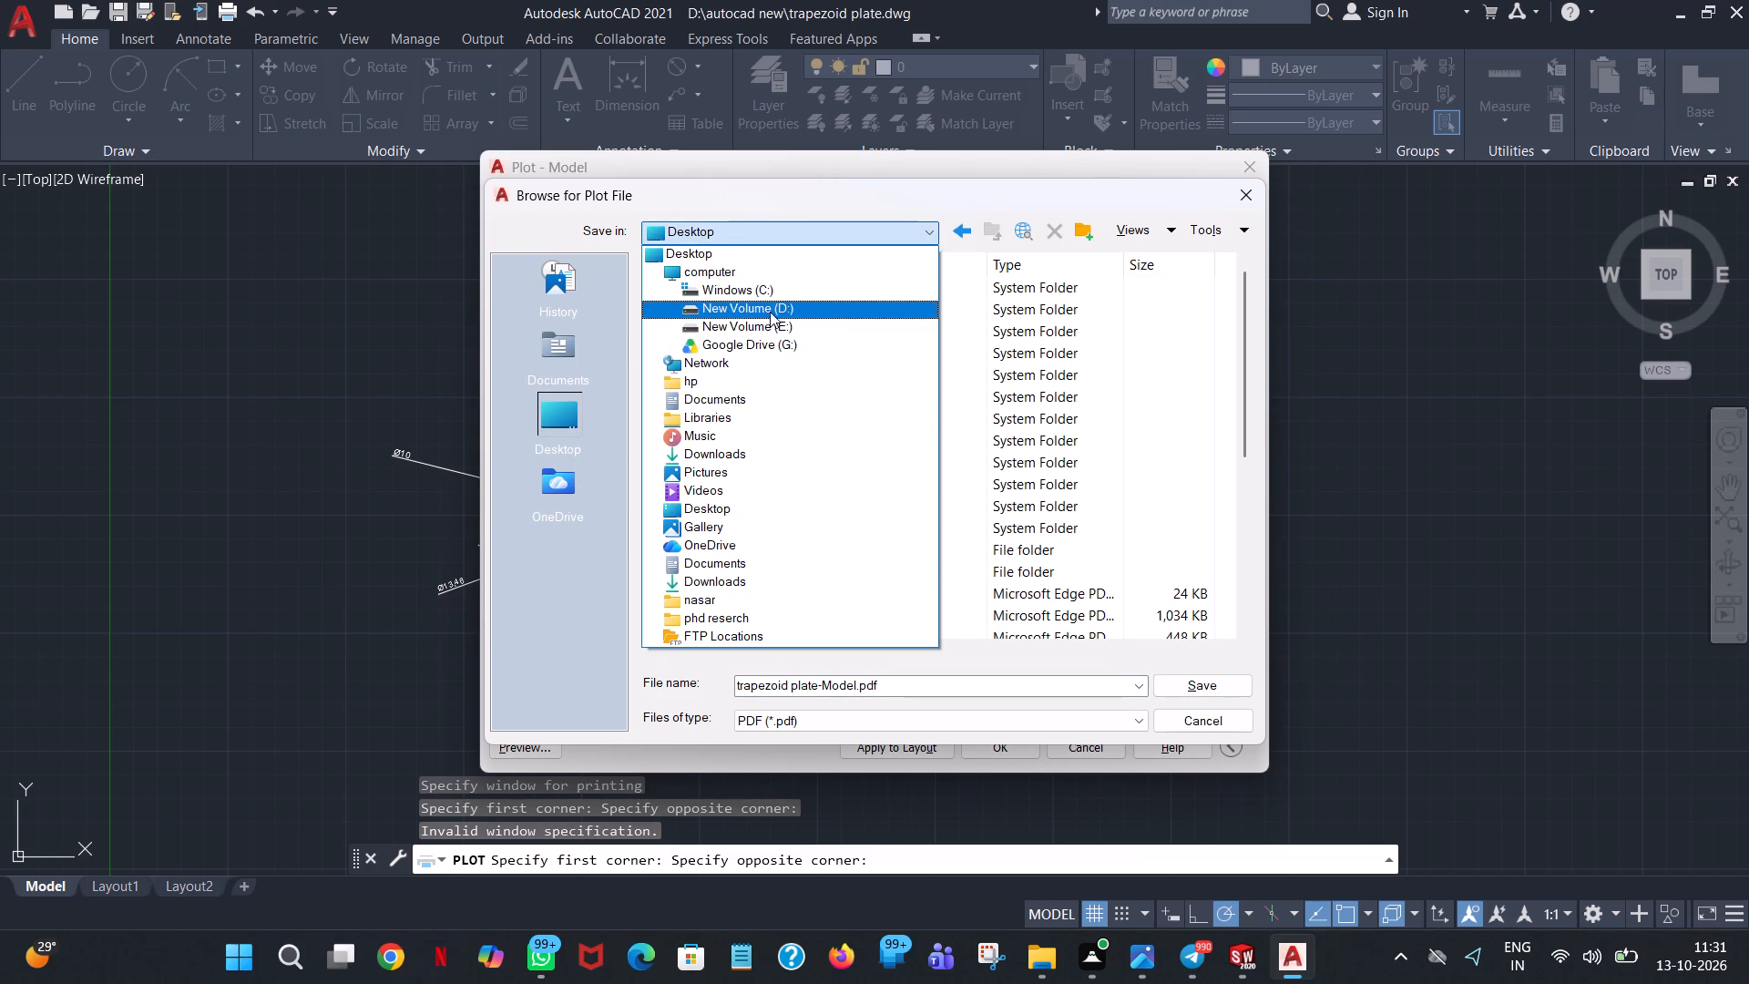
left_click(761, 312)
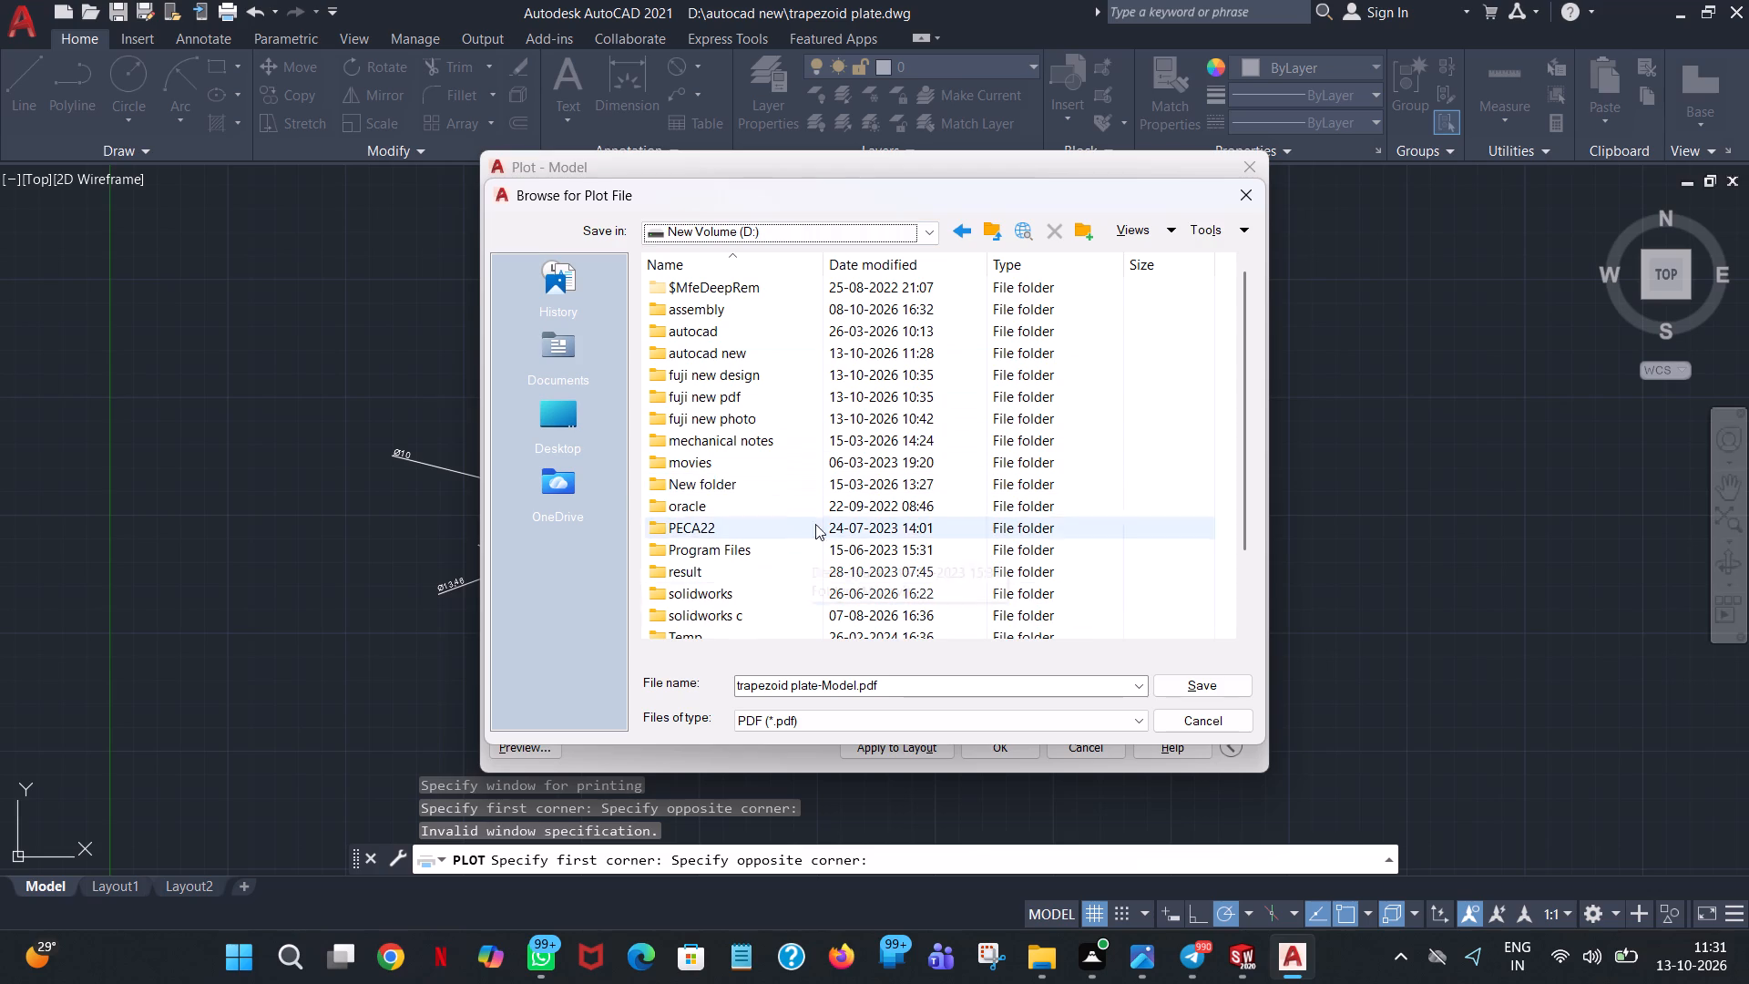
scroll(803, 513, "down", 7)
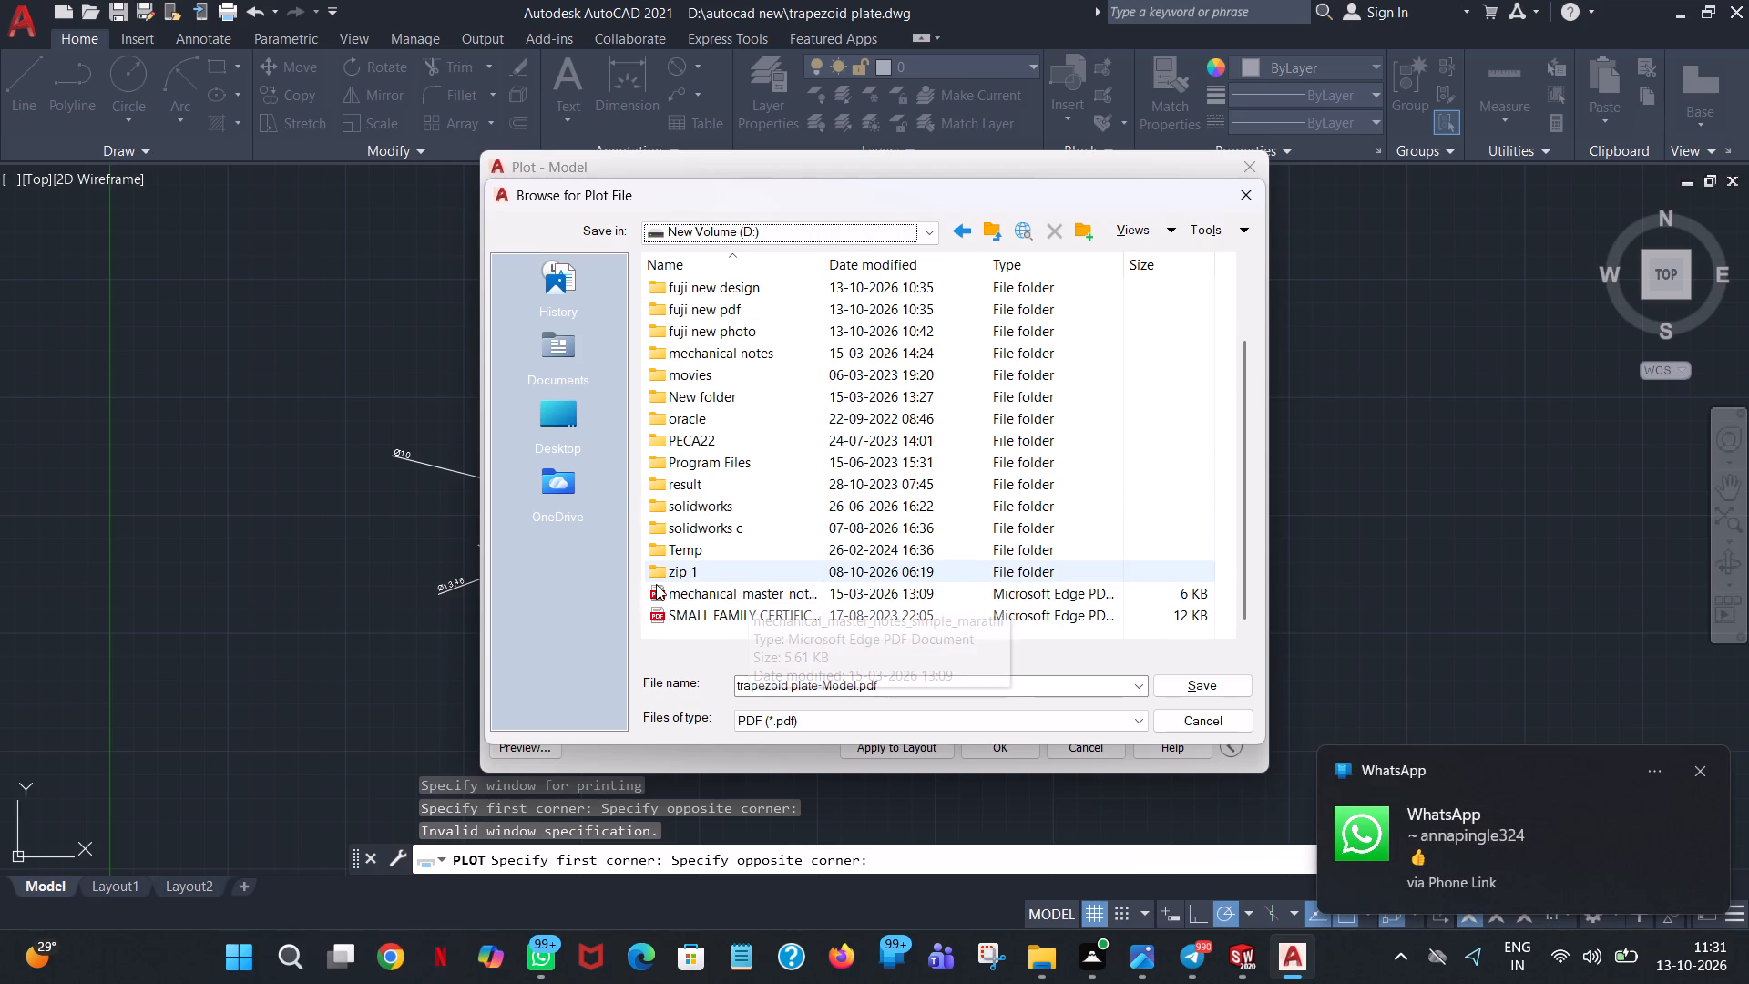
scroll(784, 497, "up", 5)
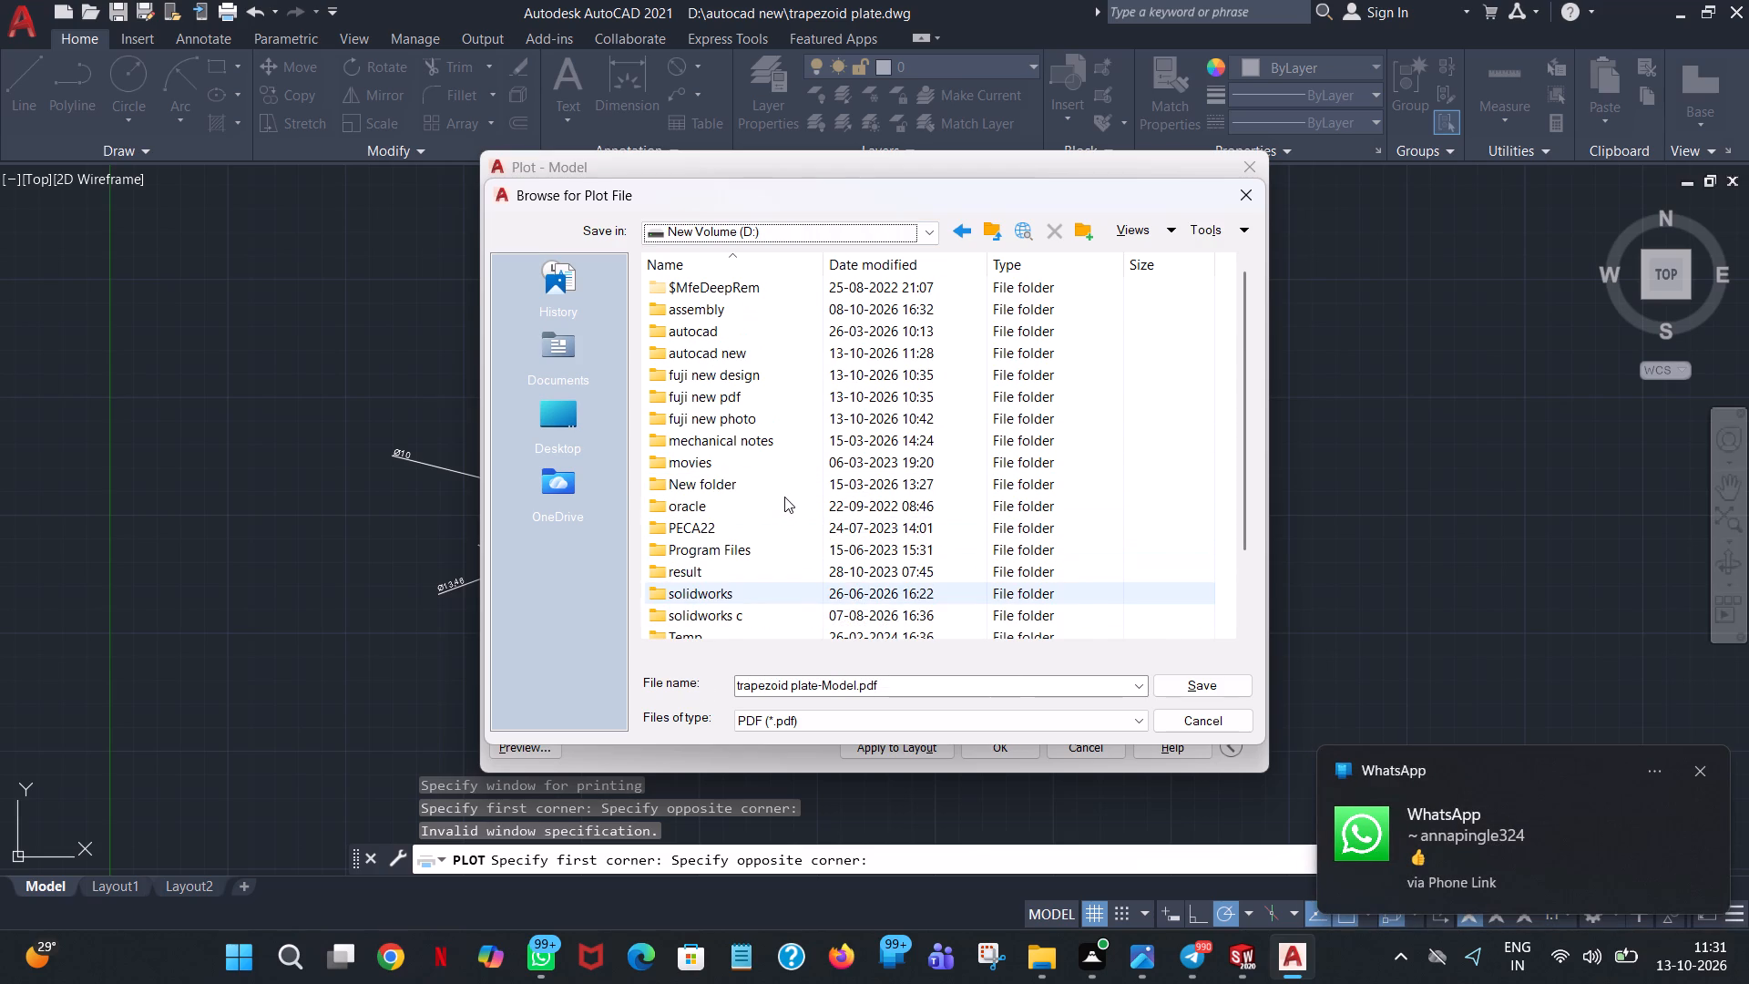
scroll(784, 497, "up", 7)
double_click(727, 352)
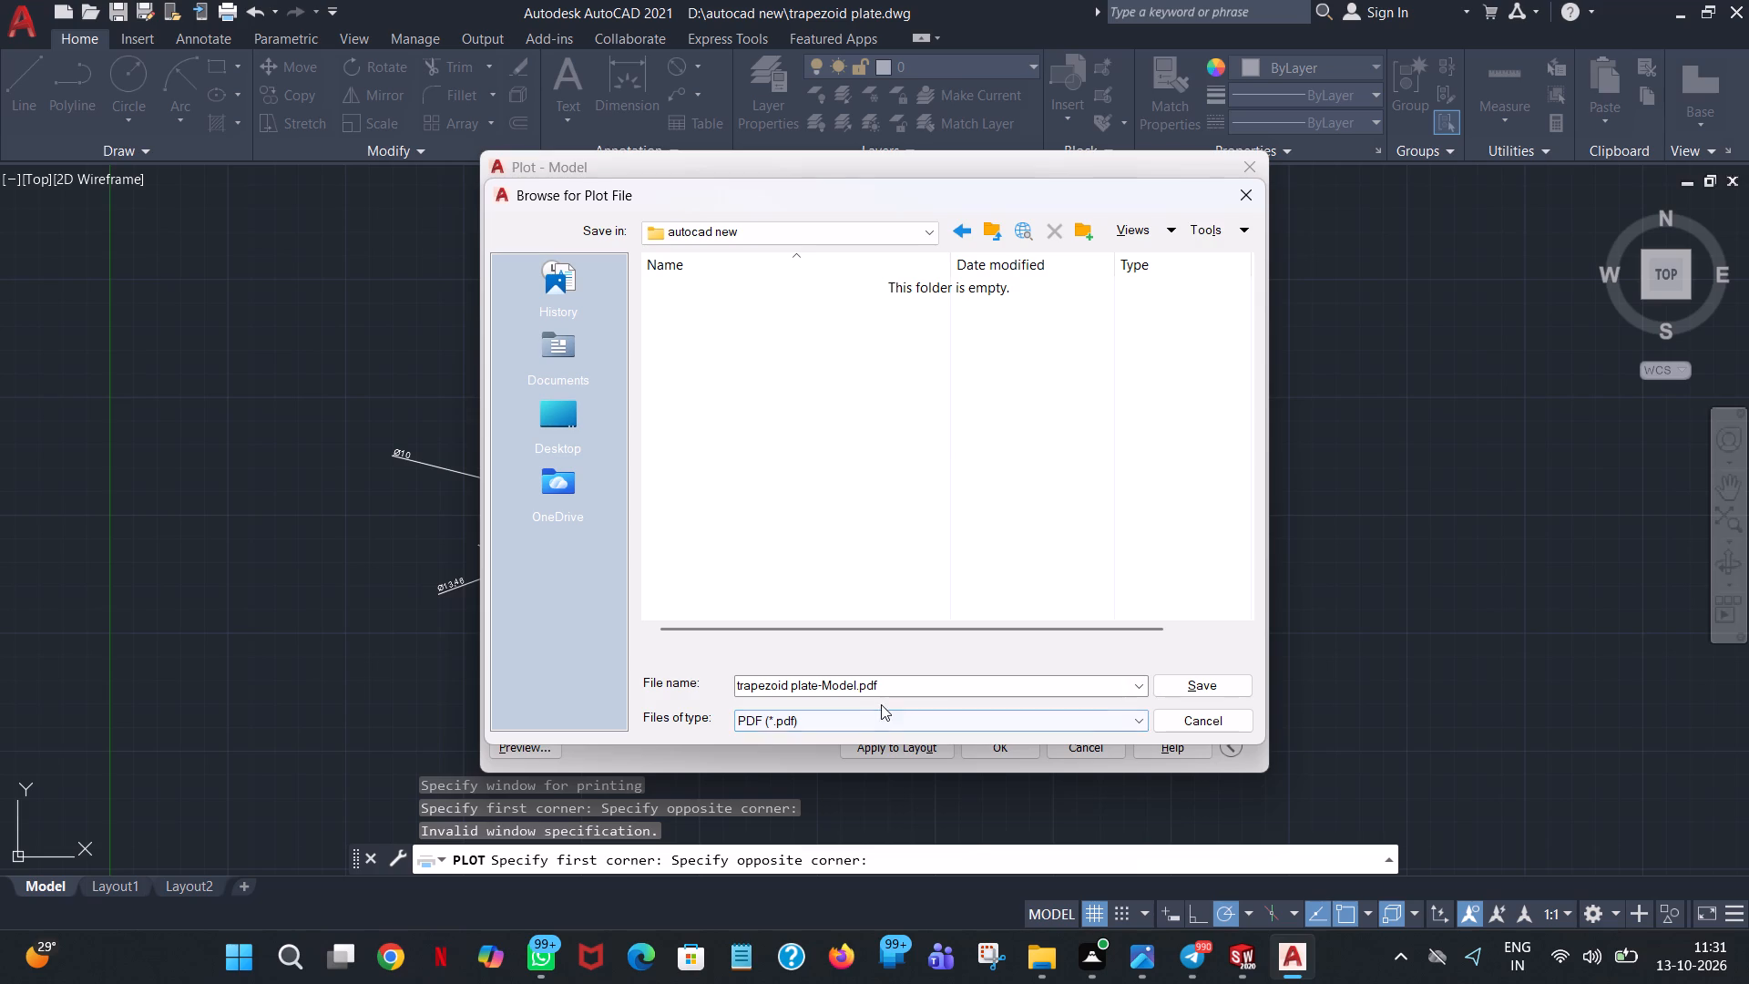
left_click(1243, 682)
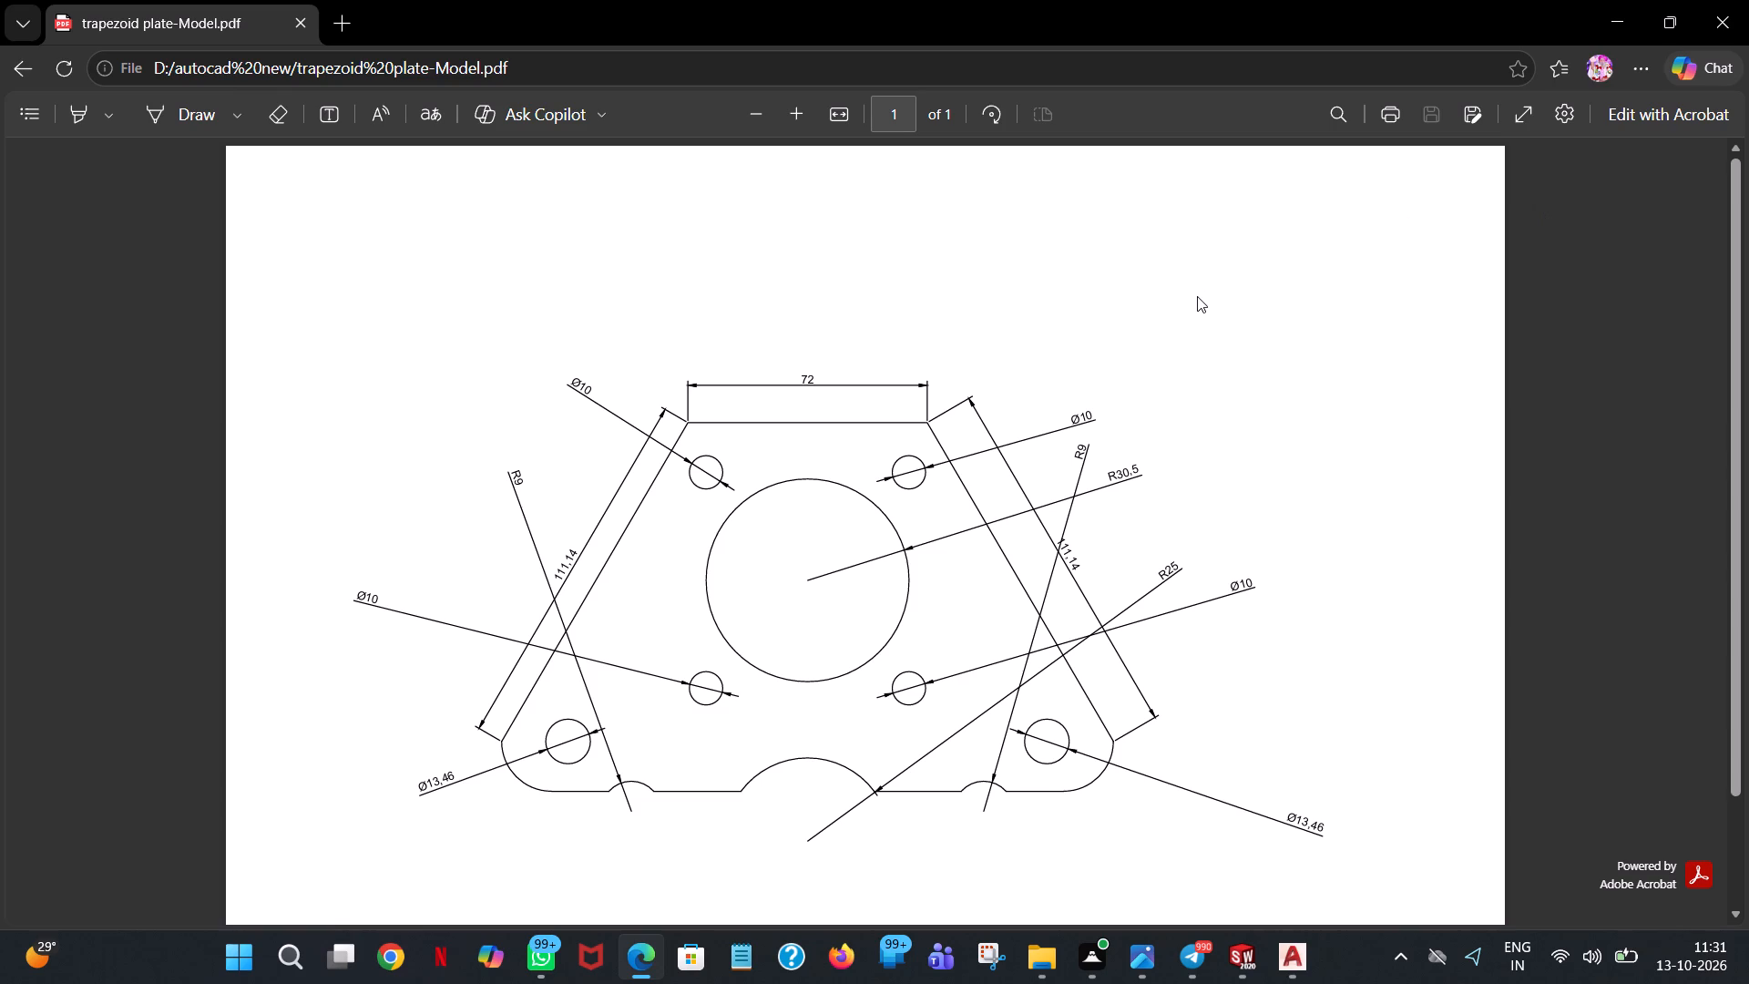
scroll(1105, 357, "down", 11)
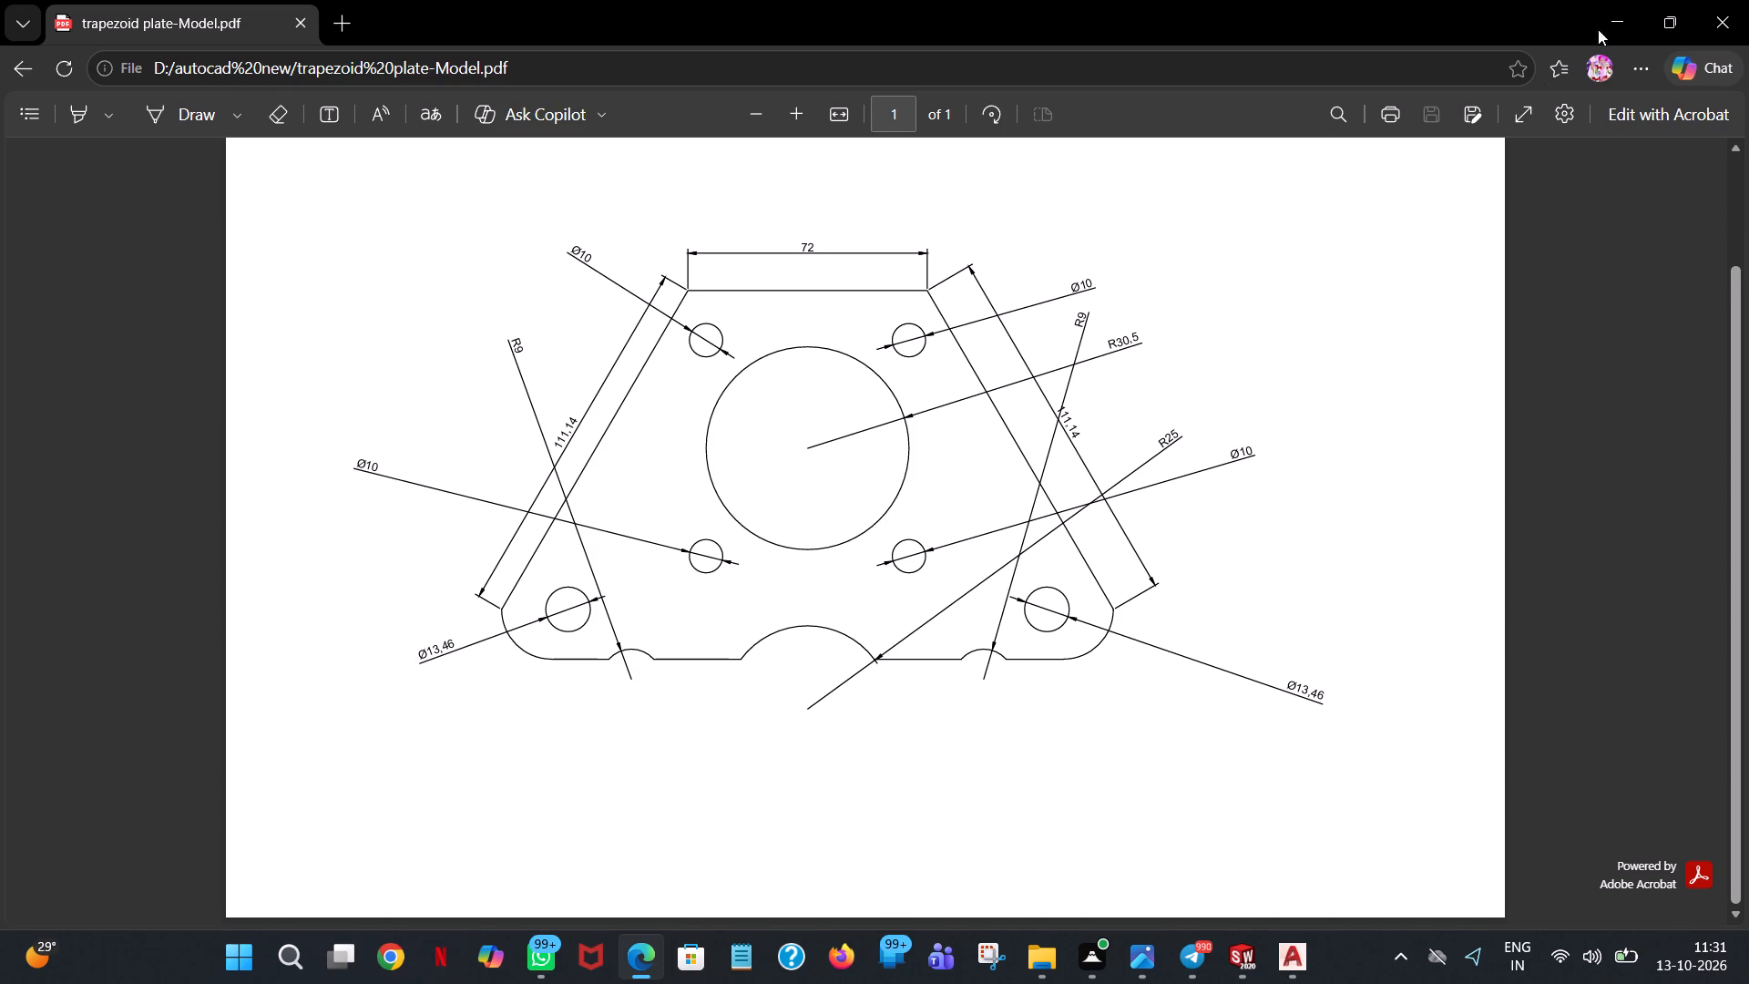